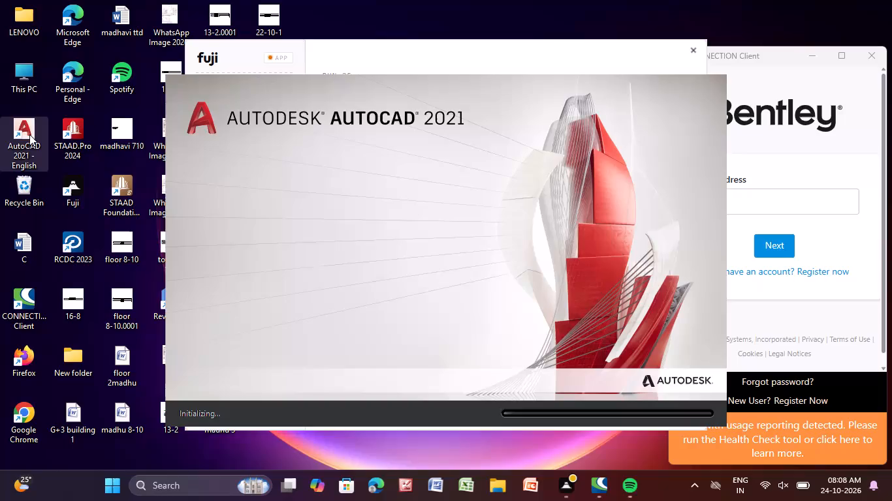
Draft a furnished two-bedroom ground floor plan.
Launch AutoCAD 2021 - English from the desktop.
click(29, 134)
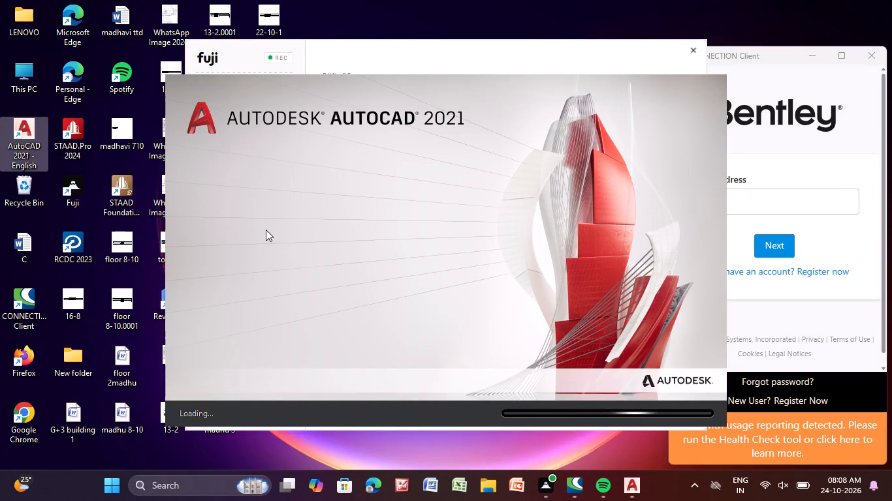
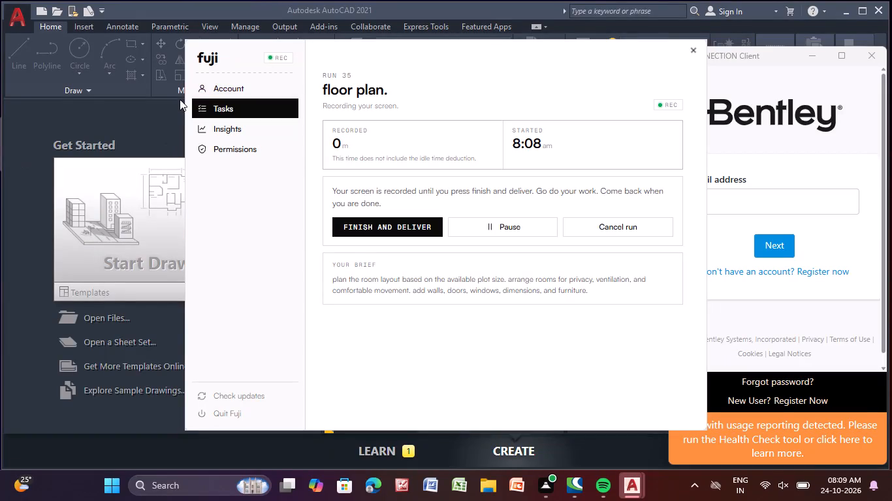
Start a new blank drawing from the start page.
click(93, 125)
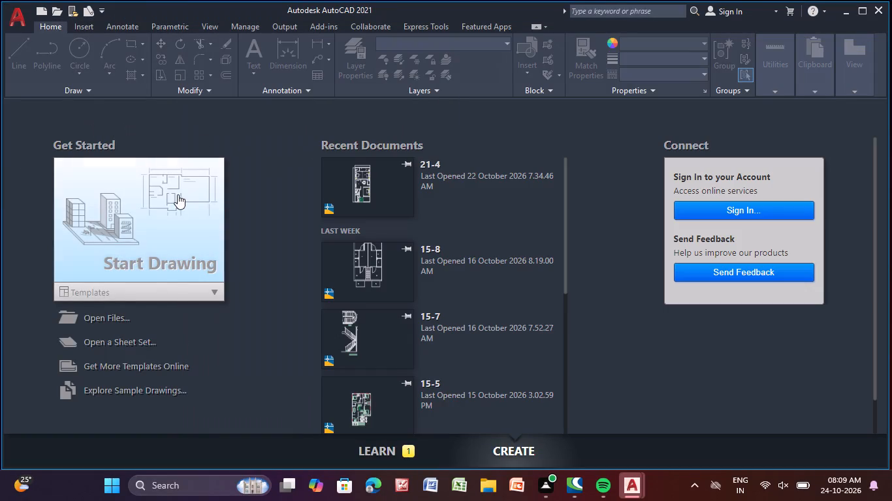
click(131, 214)
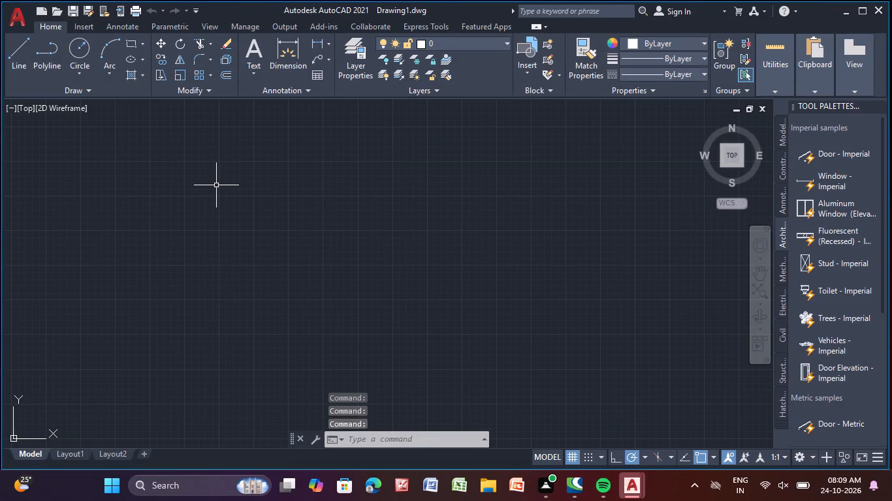
Open the program options at the Open and Save settings and apply them as they are.
scroll(358, 245, up, 3)
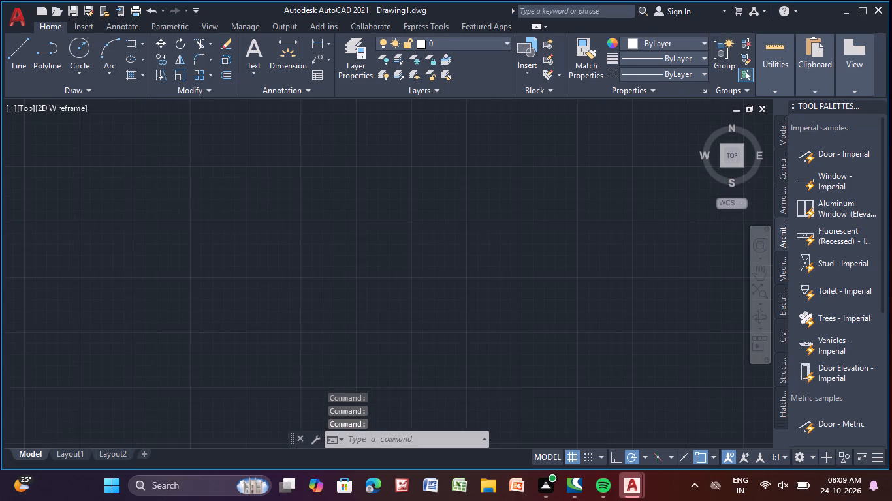
scroll(358, 245, up, 4)
text(op)
click(424, 268)
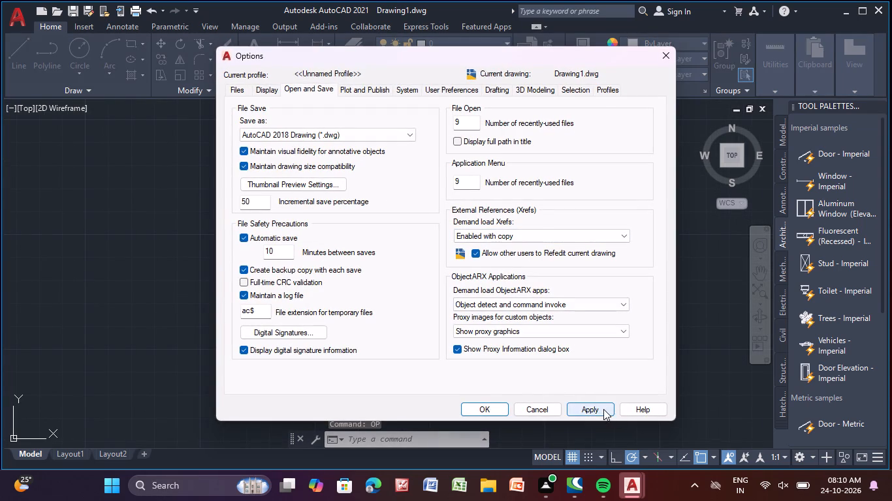
click(603, 409)
click(496, 406)
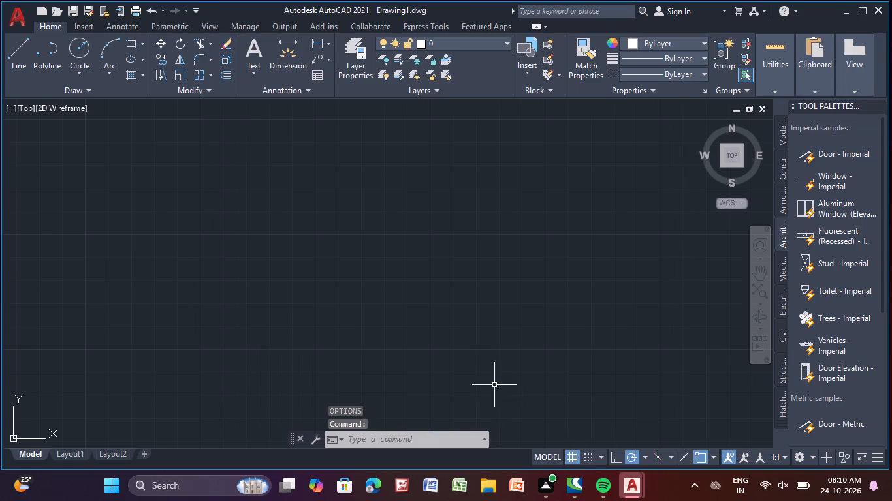
Configure the drawing units with Engineering length type and Inches as the insertion scale.
text(un)
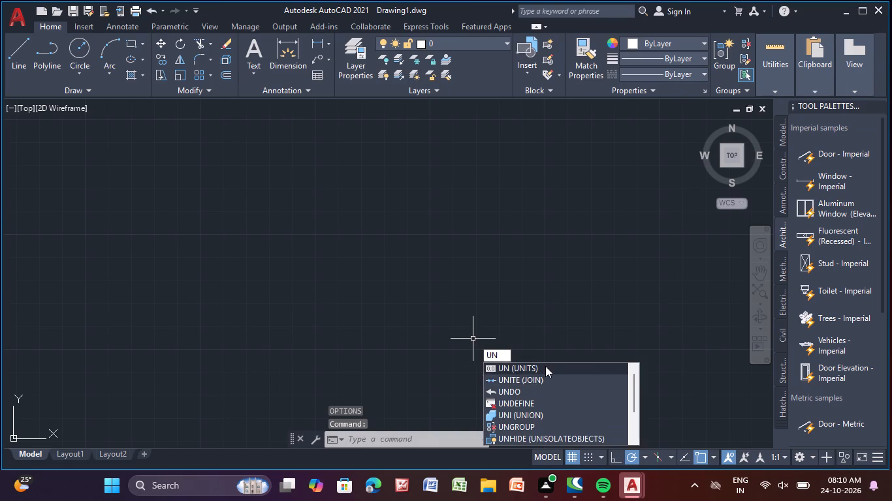
click(546, 366)
click(426, 145)
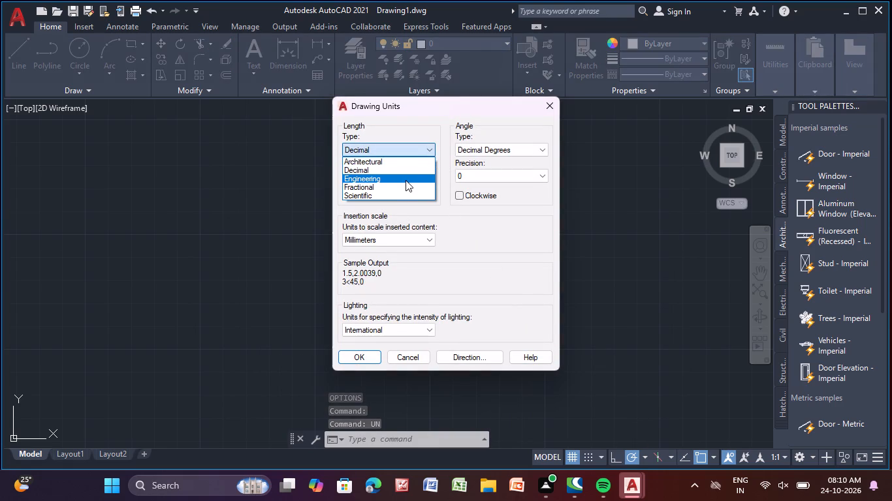
click(406, 179)
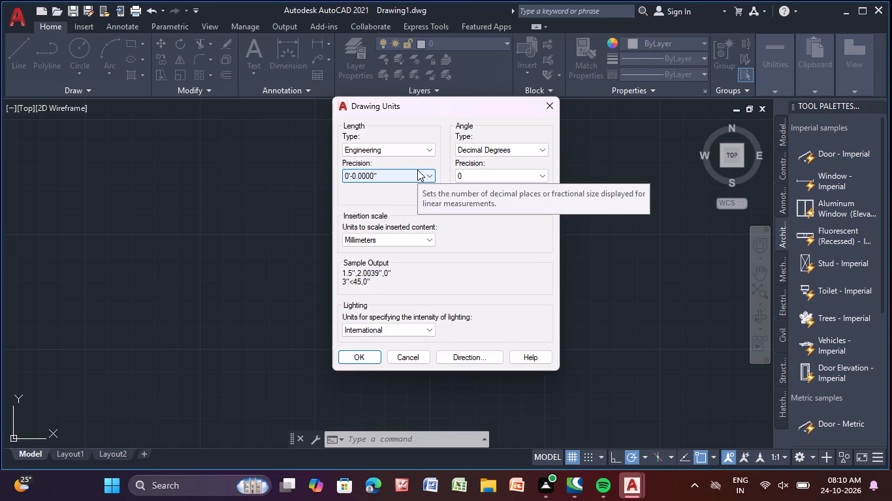
click(401, 243)
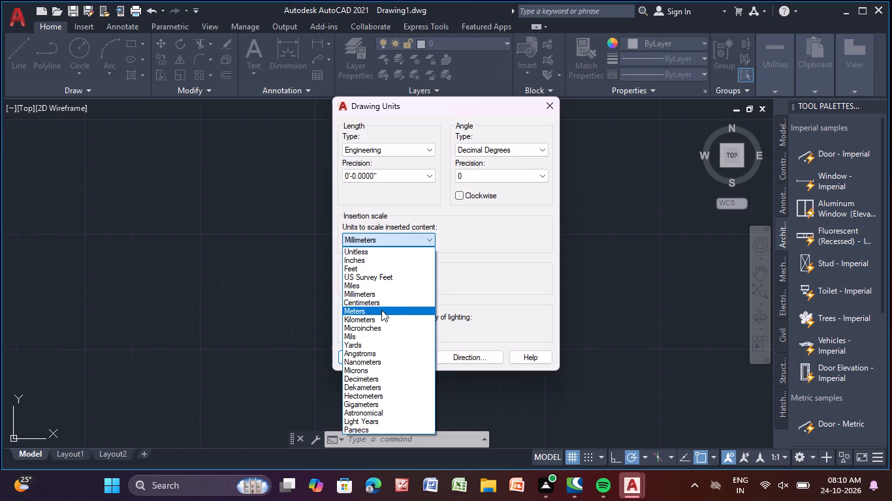
click(398, 261)
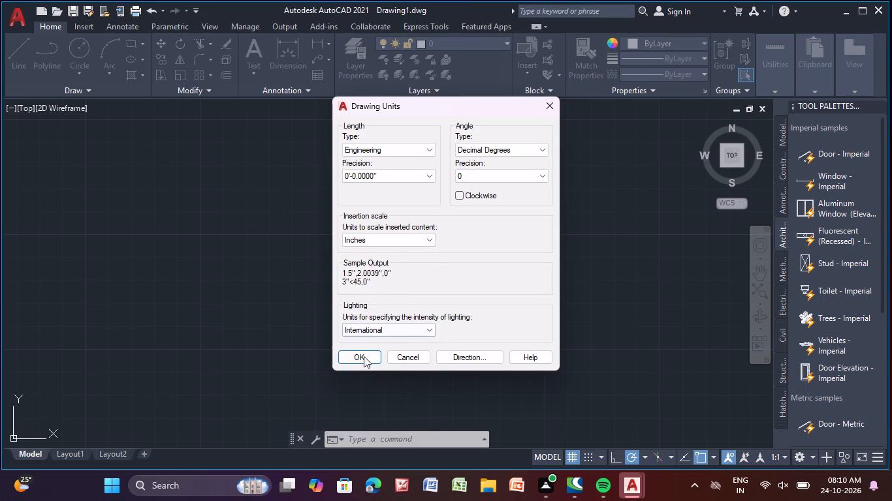
click(362, 358)
Start the Line command to draw in the empty model space.
scroll(385, 328, down, 6)
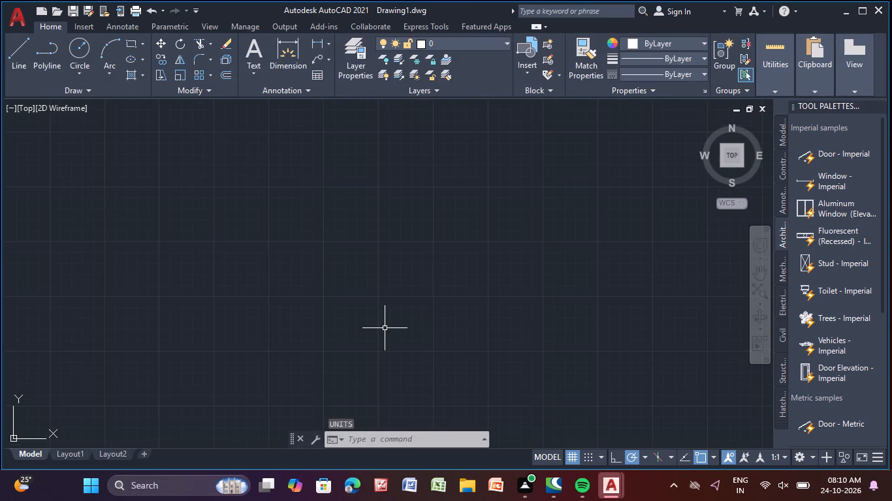
scroll(385, 326, down, 7)
middle_drag(390, 305, 144, 326)
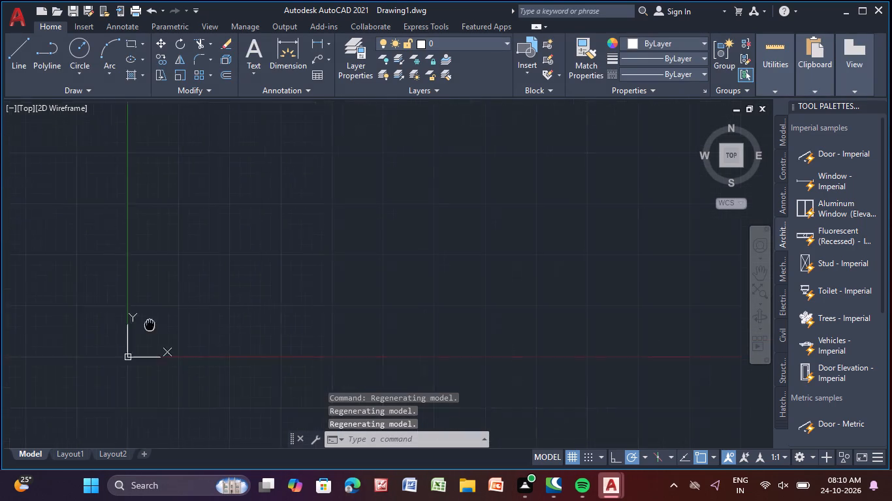
middle_drag(144, 326, 98, 377)
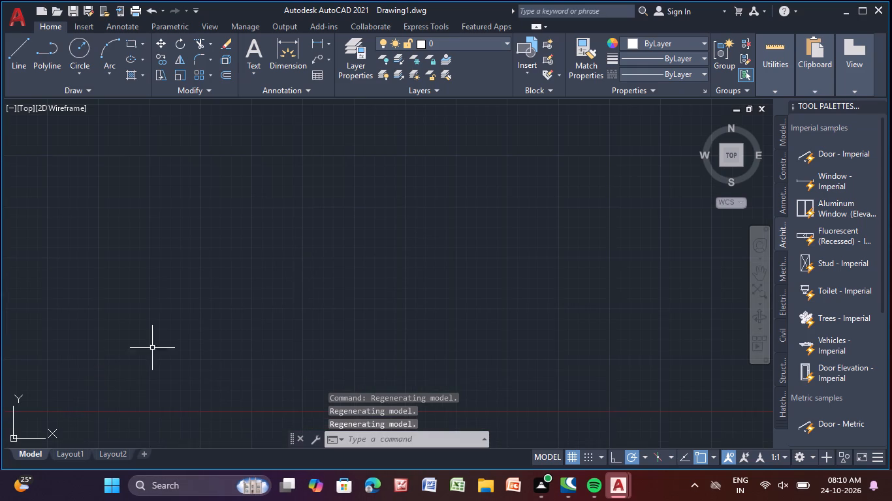
middle_drag(324, 258, 322, 287)
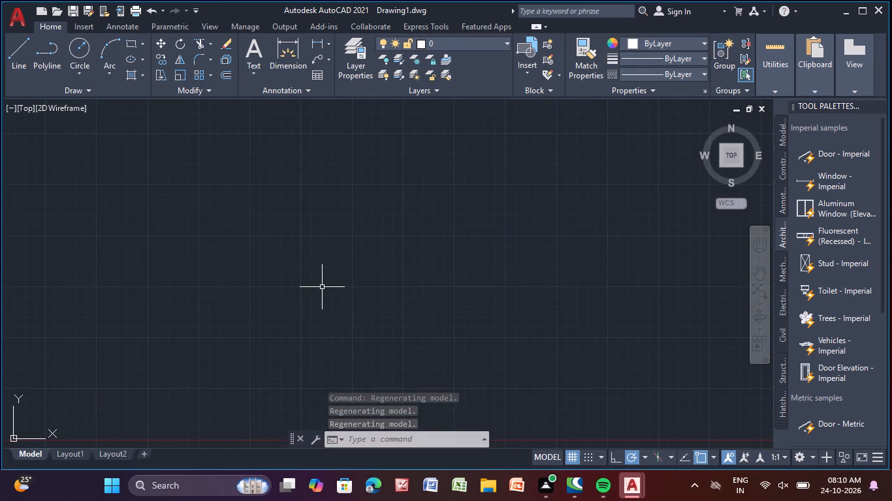
middle_drag(322, 286, 342, 232)
scroll(342, 232, up, 1)
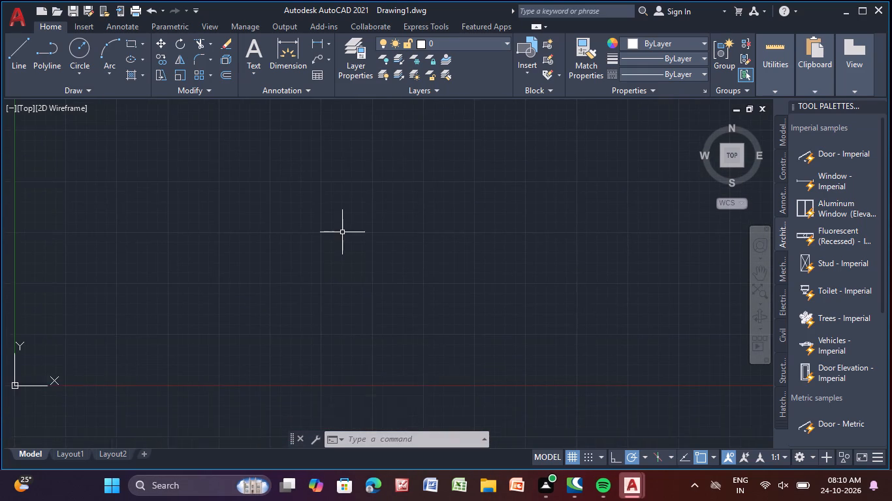
scroll(342, 232, up, 1)
click(17, 44)
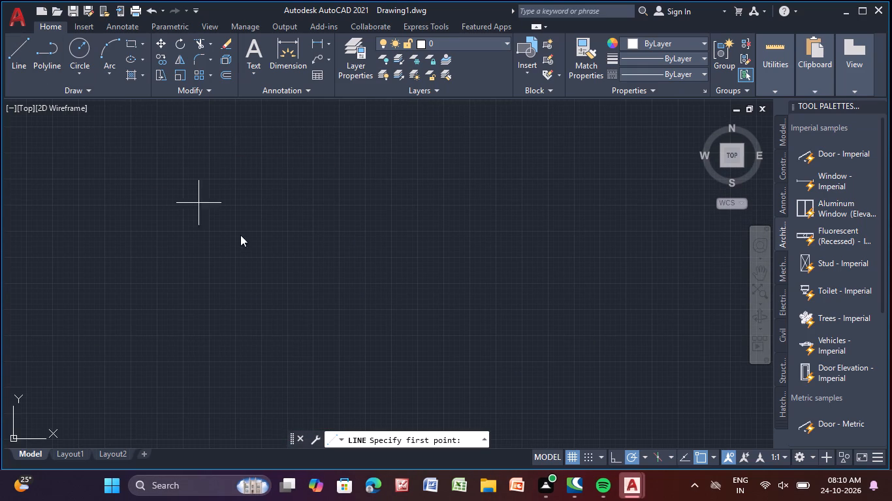
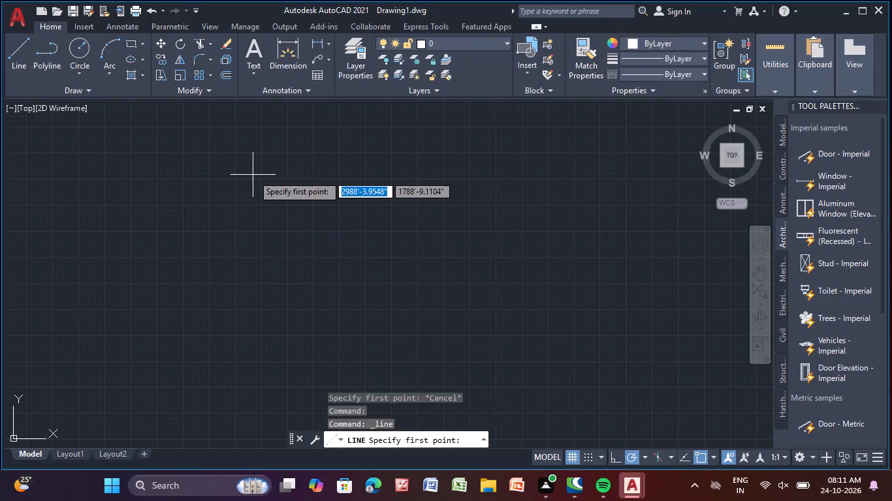
Place the line's first point in the empty model space and turn on Ortho mode for horizontal and vertical segments.
click(214, 175)
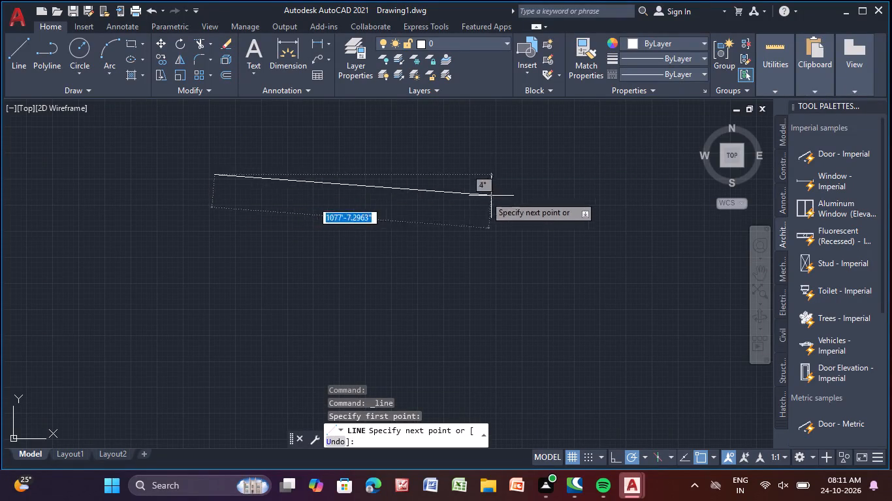
click(614, 457)
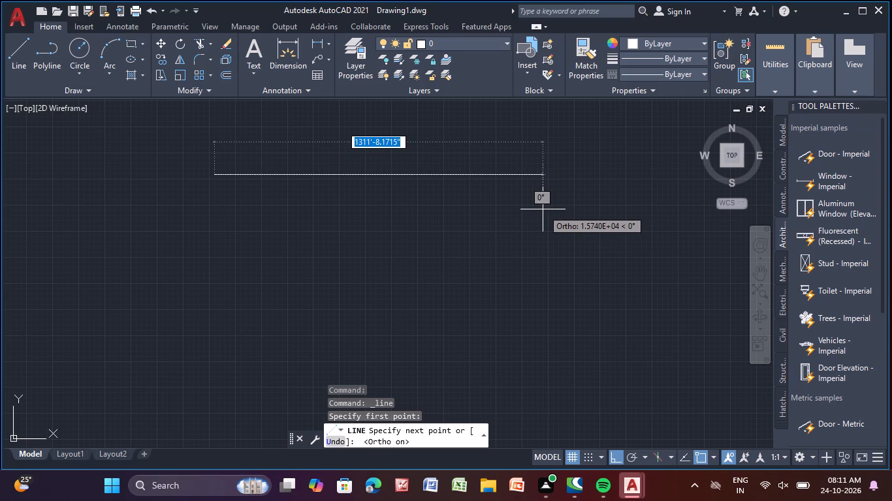
scroll(543, 210, down, 1)
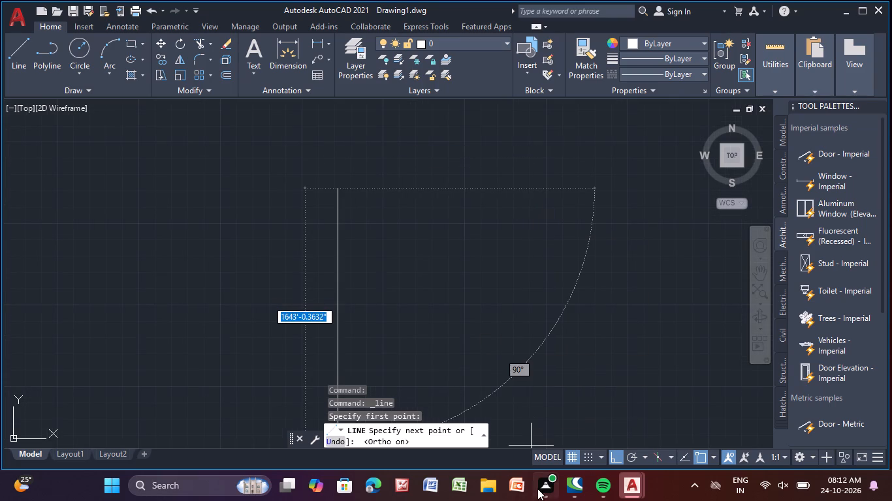
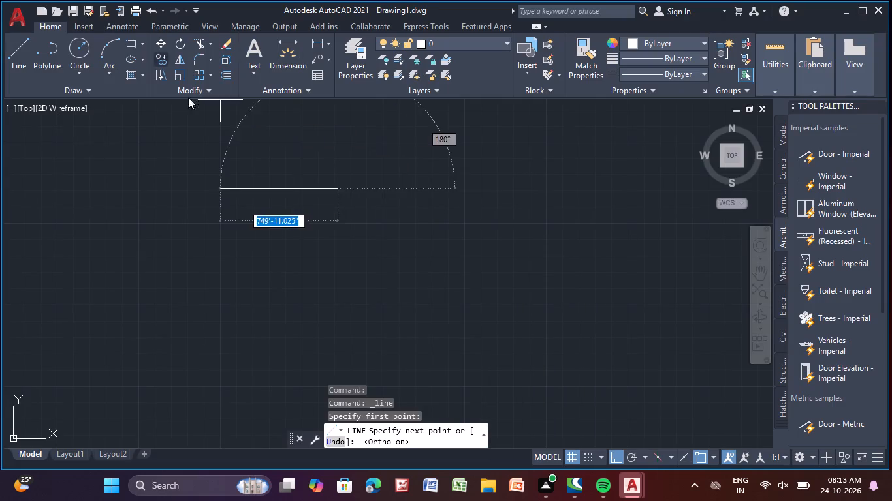
Draw the outline's 25' top edge toward the right, followed by its 40' right side straight down.
middle_drag(544, 205, 466, 254)
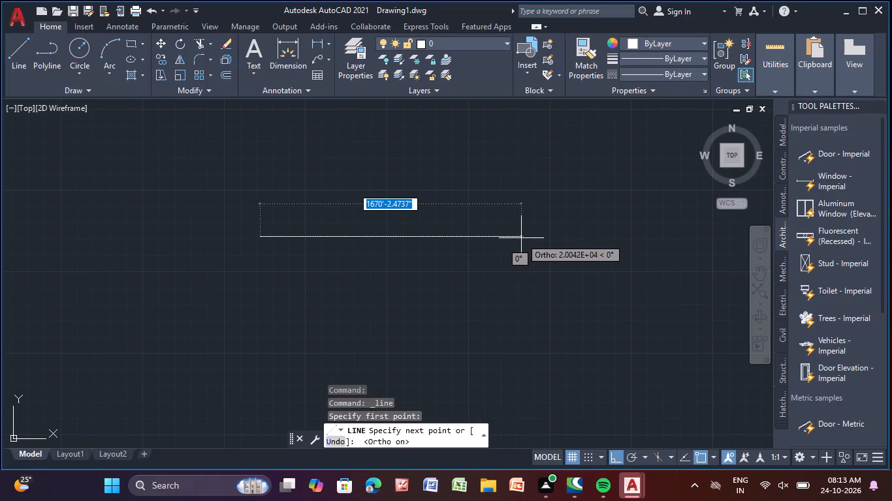
text(25')
key(Return)
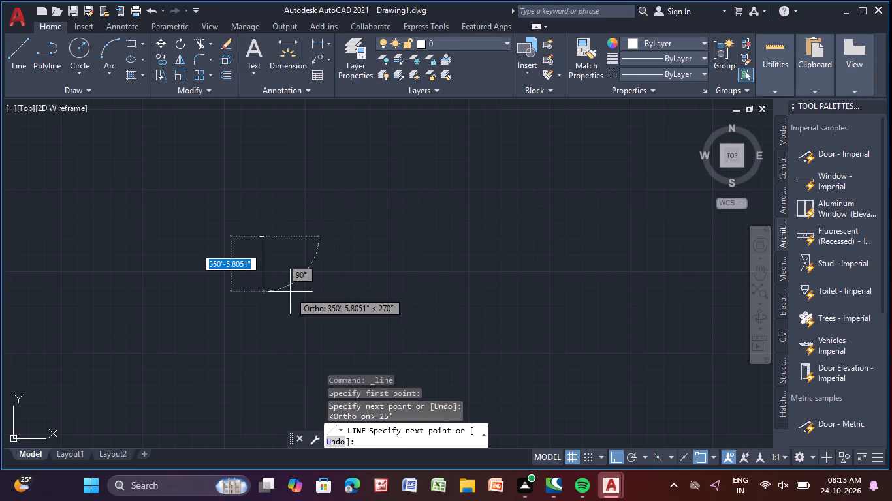
middle_drag(290, 292, 510, 250)
scroll(496, 226, up, 3)
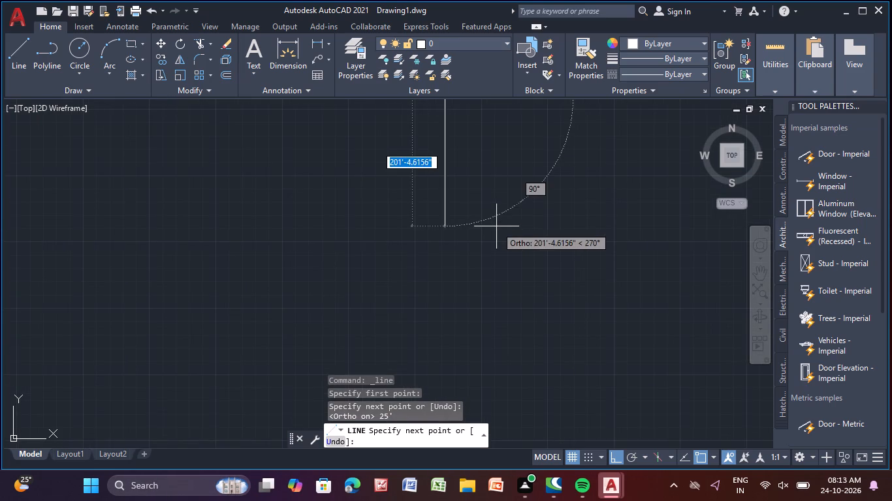
middle_drag(494, 230, 475, 325)
scroll(475, 325, up, 1)
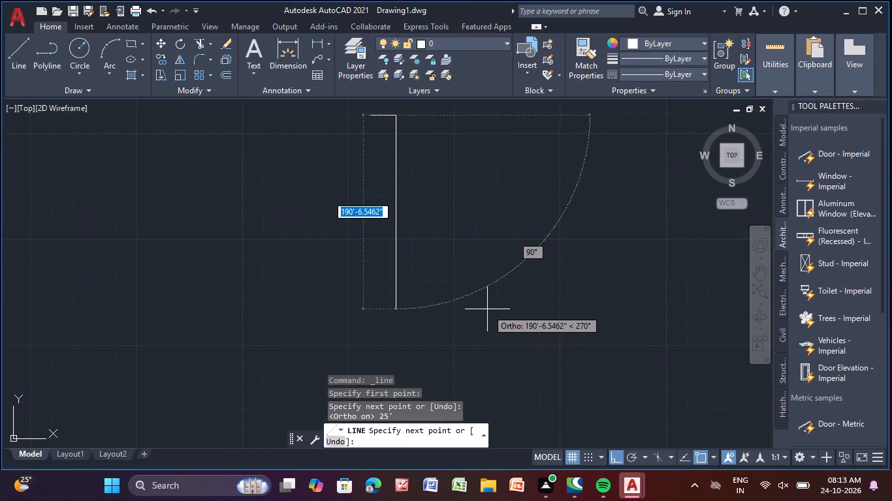
text(40')
key(Return)
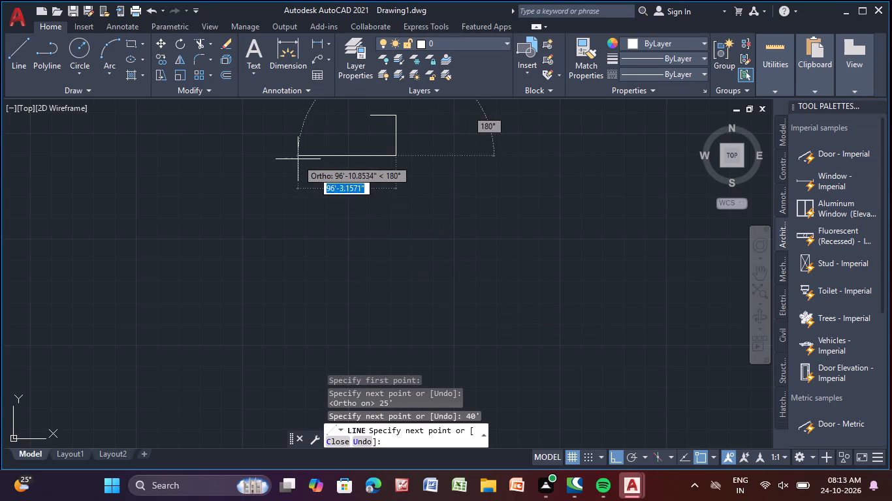
Draw the 25' bottom edge toward the left and close the rectangular outline back at its starting corner.
middle_drag(298, 161, 285, 328)
scroll(338, 305, up, 3)
middle_drag(337, 305, 330, 311)
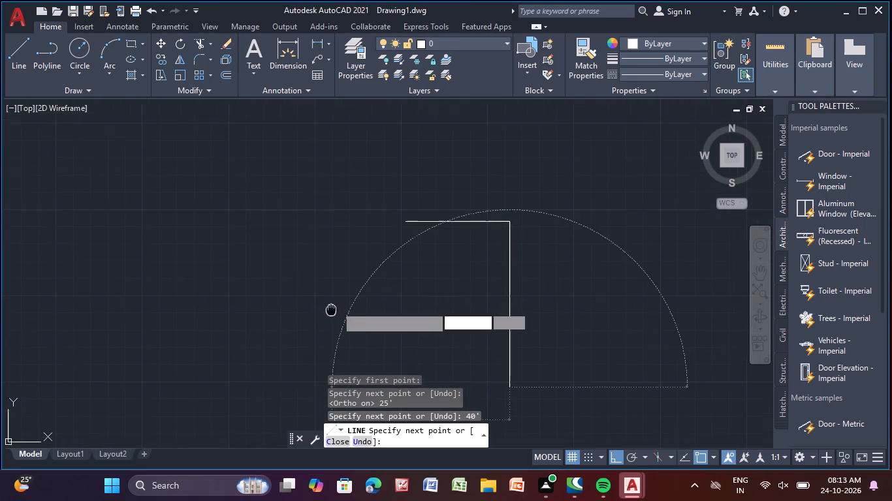
middle_drag(330, 311, 306, 334)
scroll(306, 333, up, 2)
key(2)
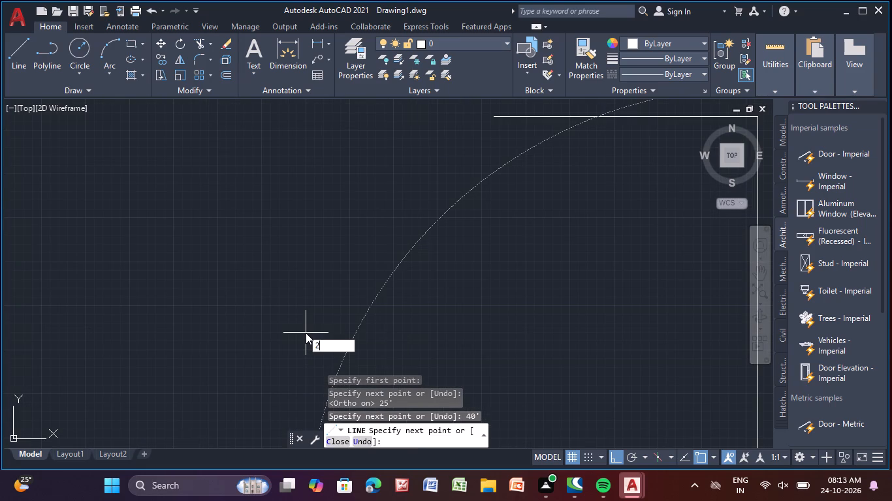
text(5')
key(Return)
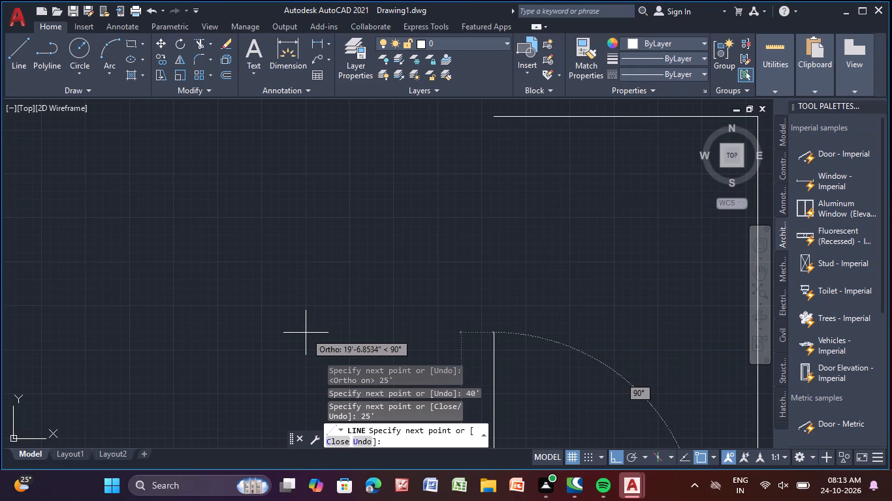
click(496, 113)
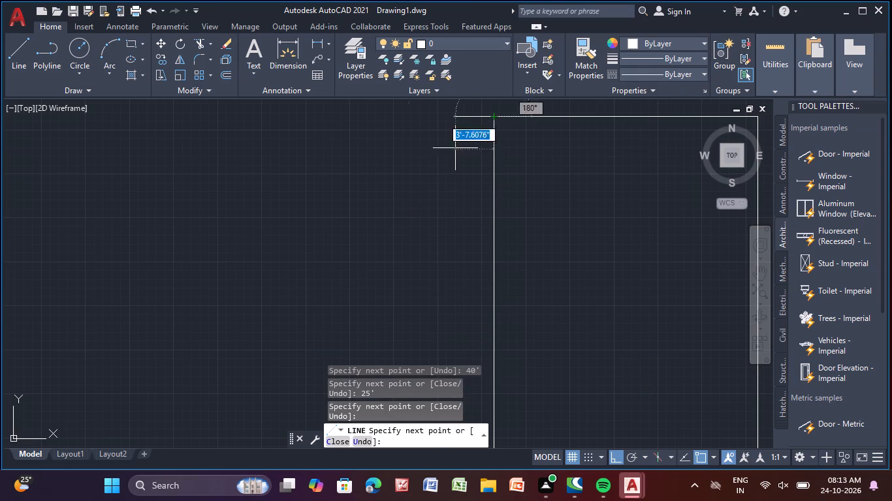
key(Escape)
Offset the rectangle's top edge 9" inward to give the upper wall its thickness.
scroll(273, 293, down, 3)
middle_drag(388, 320, 336, 267)
middle_drag(349, 232, 429, 213)
middle_drag(432, 215, 464, 271)
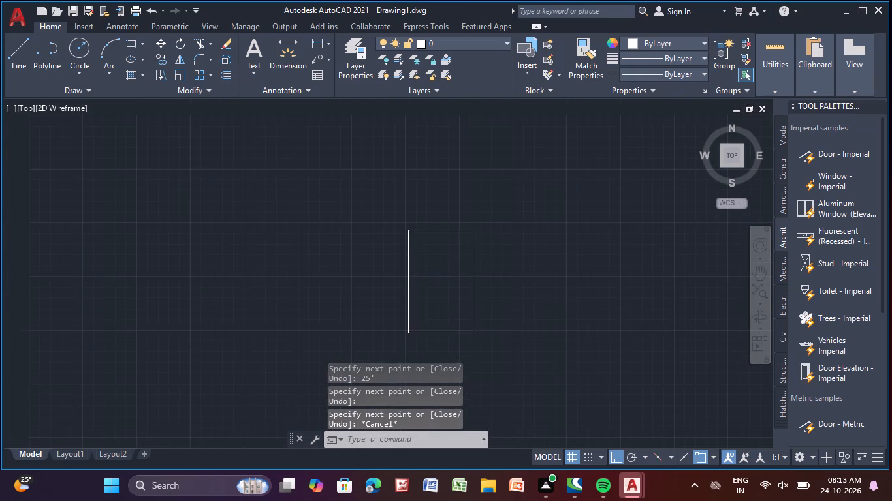
scroll(464, 267, up, 2)
click(225, 74)
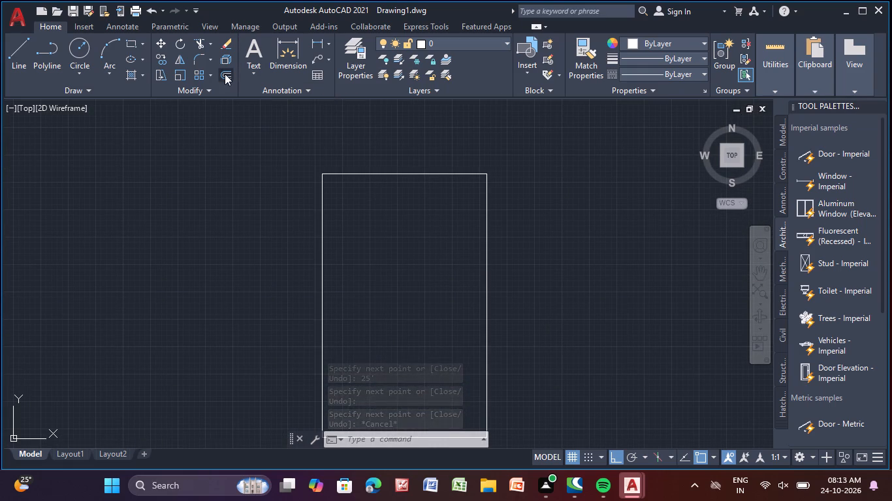
key(Return)
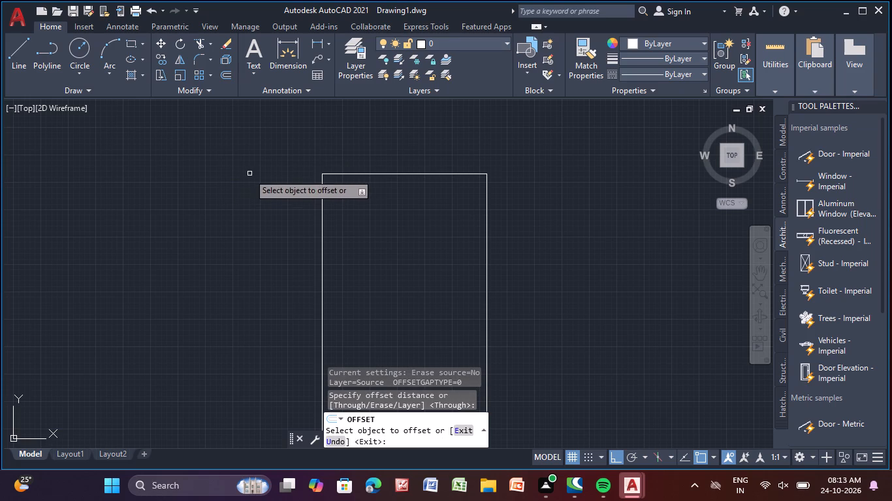
click(390, 175)
key(9)
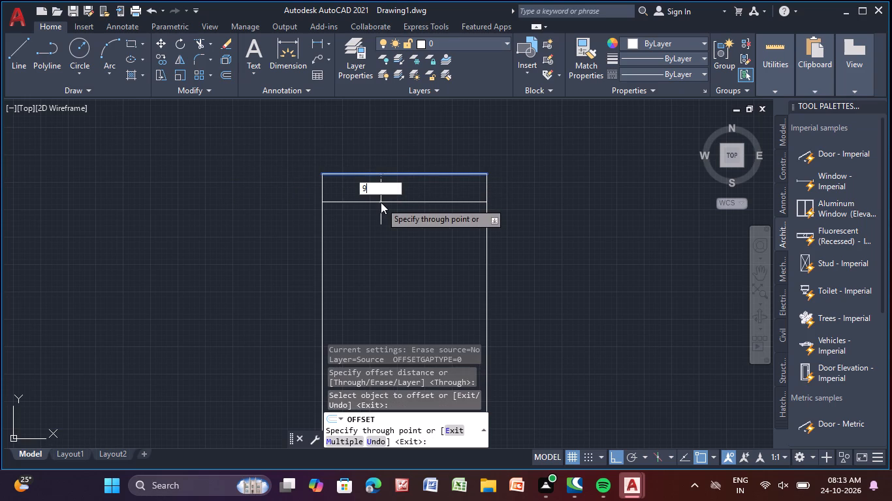
key(shift+quotedbl)
key(Return)
Offset the rectangle's left and right edges 9" inward to form the two side walls.
middle_drag(384, 187, 384, 185)
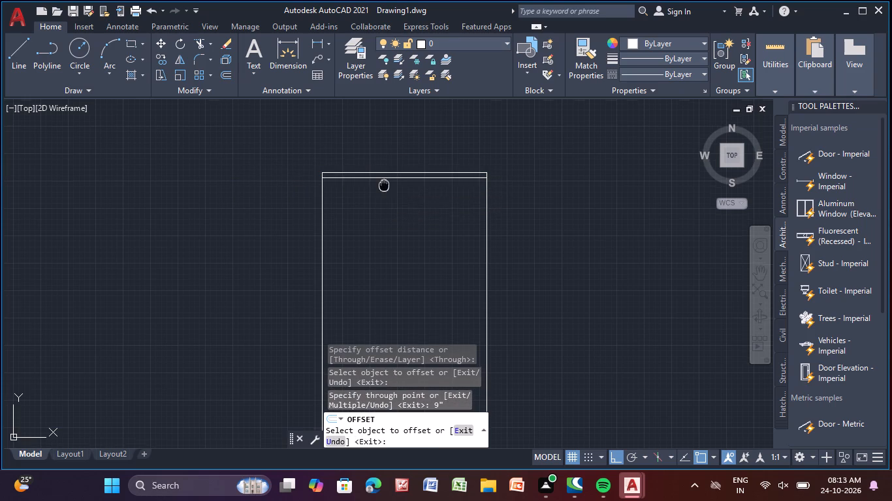
middle_drag(384, 185, 390, 140)
scroll(390, 140, up, 1)
click(293, 219)
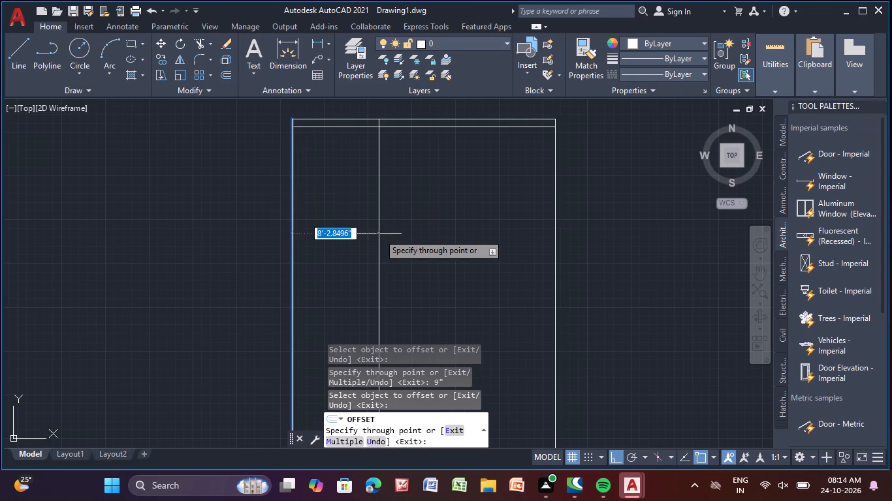
key(0)
key(BackSpace)
key(9)
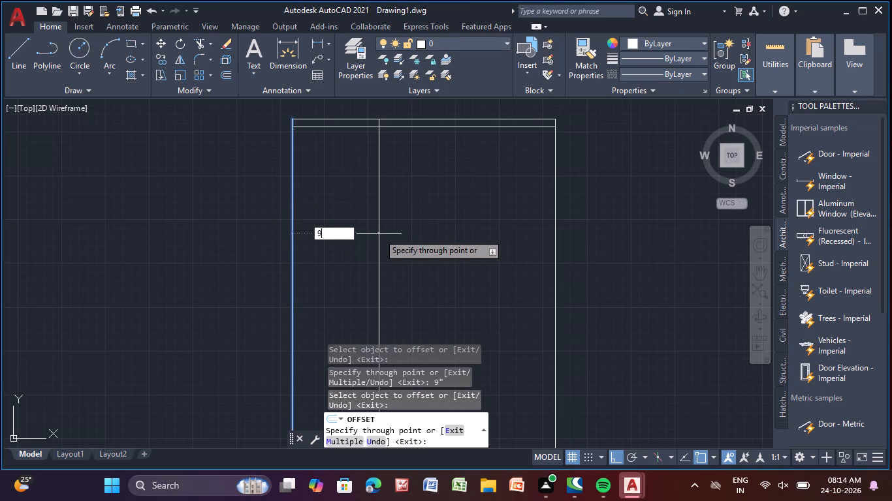
key(shift+quotedbl)
key(Return)
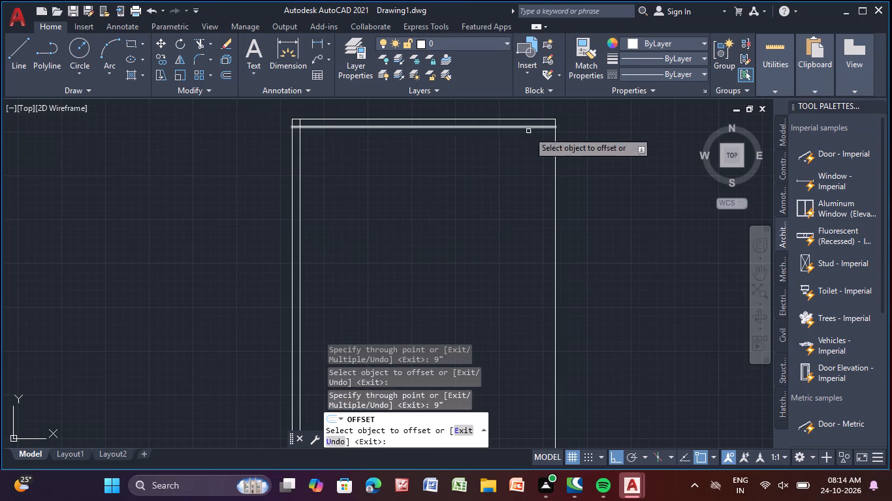
click(555, 181)
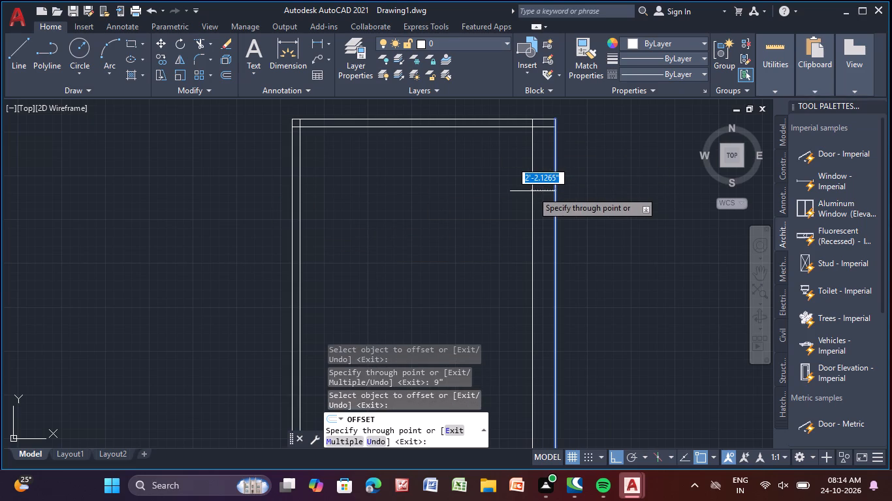
text(9")
key(Return)
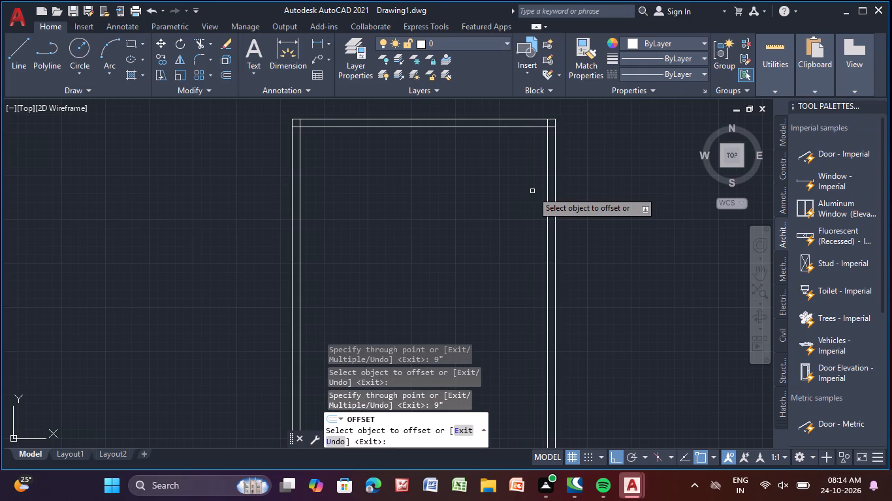
Offset the rectangle's bottom edge 9" inward to form the lower wall, and end the Offset command.
scroll(532, 190, down, 2)
middle_drag(490, 256, 469, 193)
scroll(450, 291, up, 4)
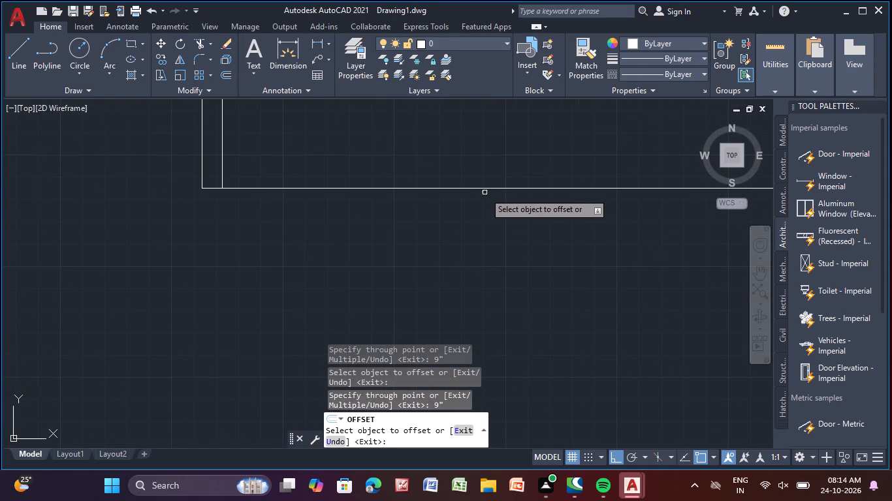
click(491, 187)
text(9")
key(Return)
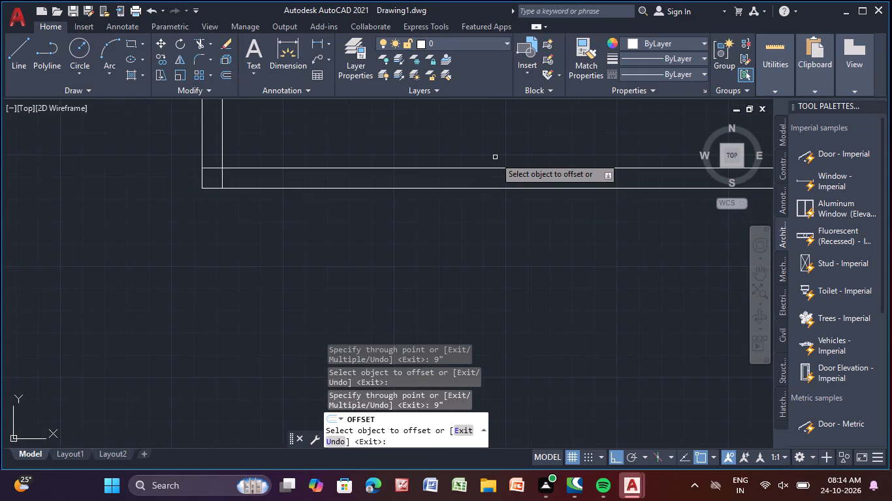
scroll(495, 157, down, 4)
middle_drag(495, 157, 434, 363)
middle_drag(434, 262, 434, 258)
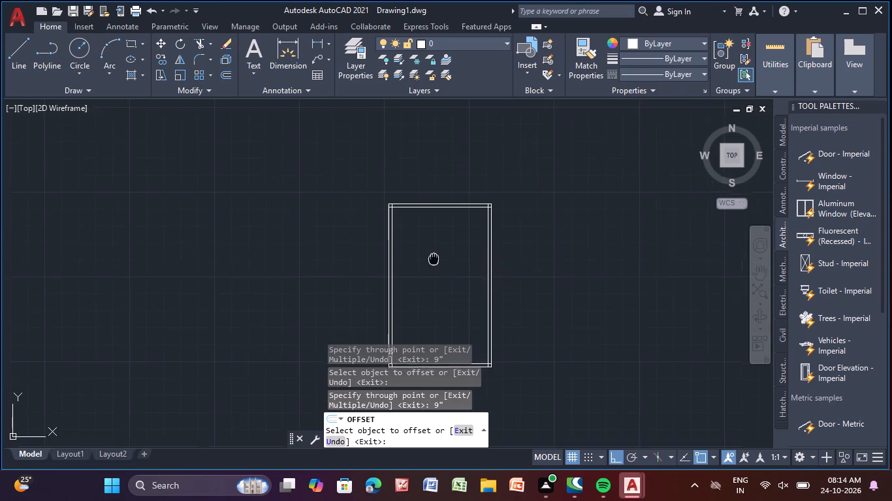
middle_drag(434, 258, 424, 225)
scroll(383, 170, up, 3)
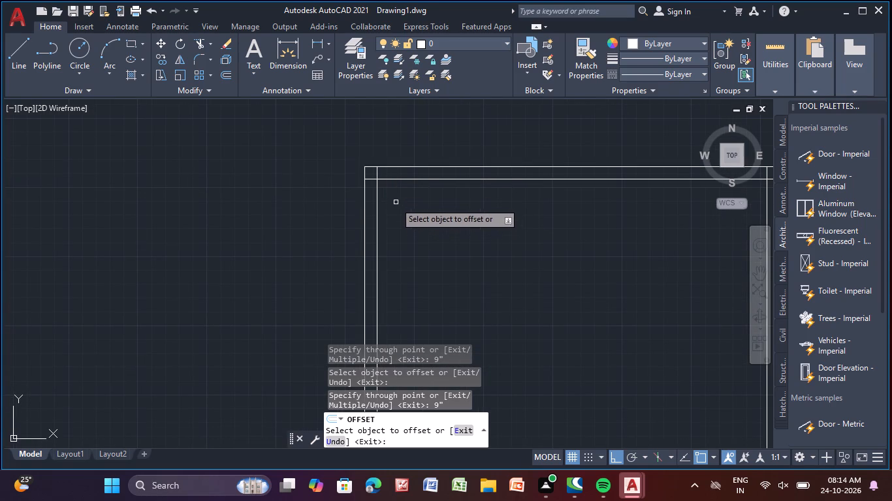
key(Escape)
Trim the overlapping inner wall line ends at the upper-left corner of the plan.
click(200, 40)
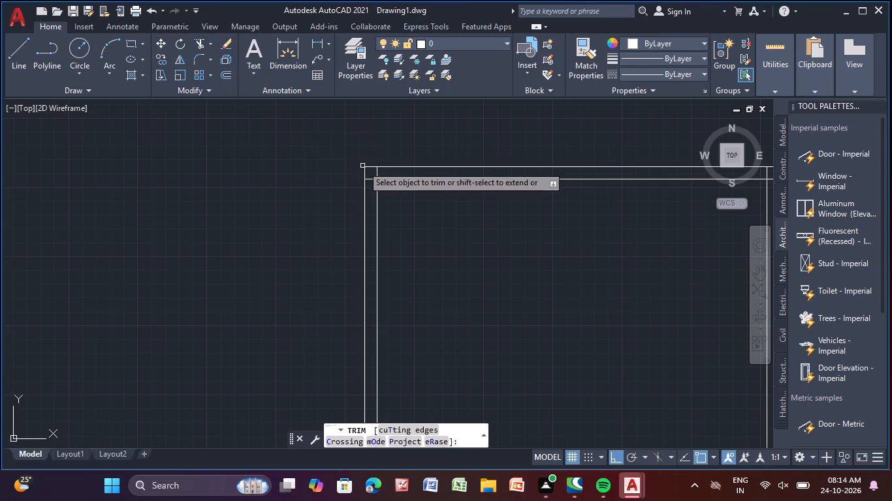
scroll(382, 172, up, 5)
drag(272, 187, 261, 260)
drag(249, 201, 477, 198)
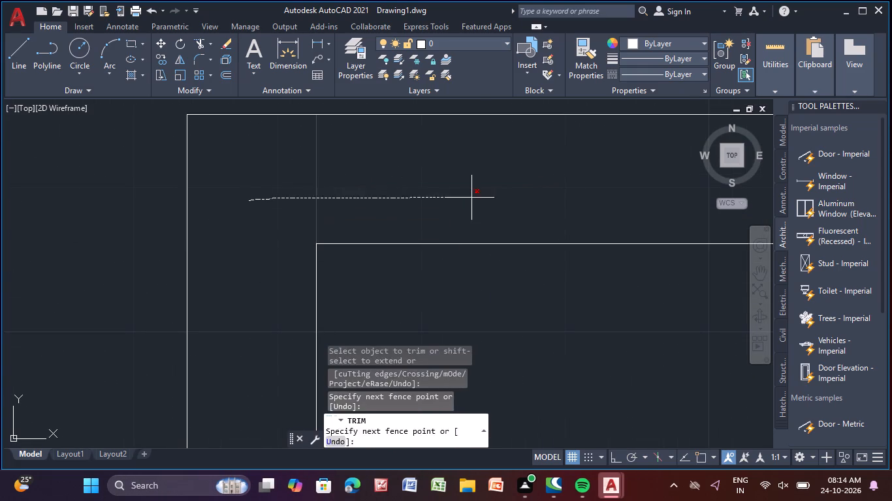
drag(477, 198, 480, 198)
Trim the overlapping inner wall line ends at the upper-right corner of the plan.
scroll(479, 206, down, 5)
middle_drag(546, 278, 1, 191)
scroll(421, 213, down, 3)
middle_drag(426, 217, 329, 242)
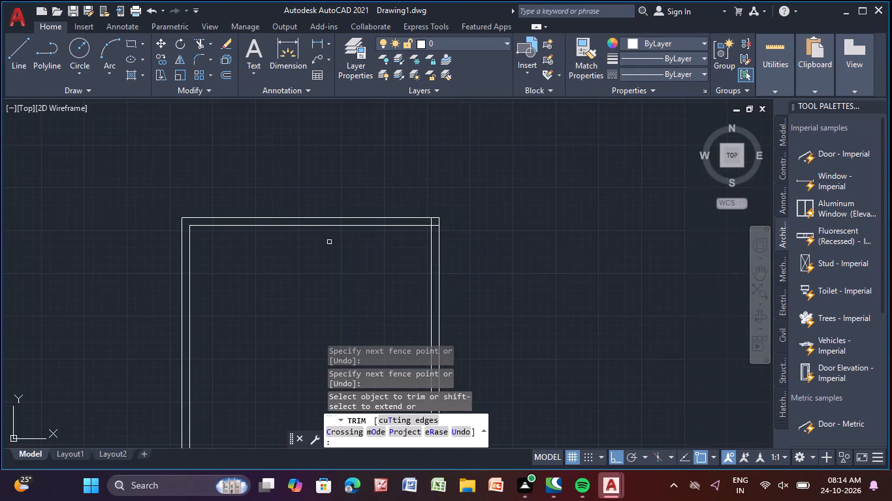
scroll(454, 237, up, 5)
middle_drag(287, 177, 366, 250)
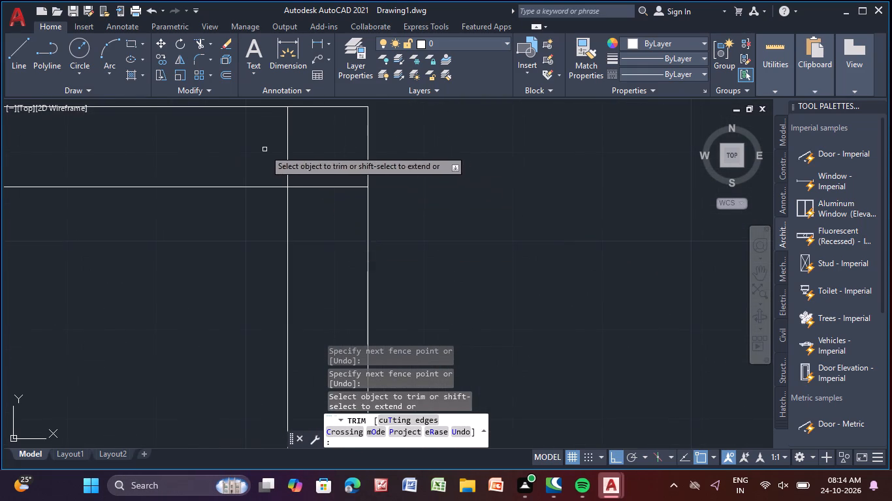
drag(264, 149, 332, 224)
Trim the overlapping inner wall line ends at the lower-left corner of the plan.
scroll(332, 221, down, 8)
middle_drag(430, 241, 461, 172)
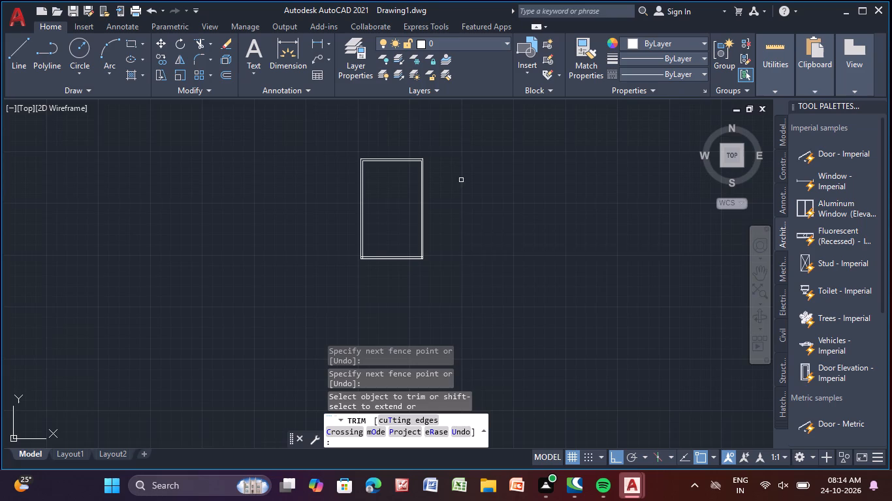
middle_drag(469, 264, 491, 223)
scroll(363, 221, up, 5)
middle_drag(619, 253, 553, 330)
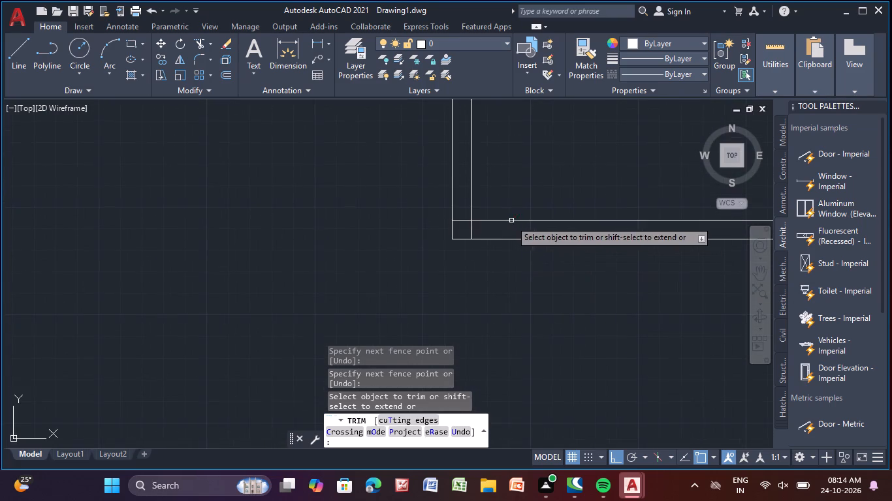
scroll(505, 219, up, 4)
middle_drag(398, 273, 392, 219)
drag(192, 155, 220, 224)
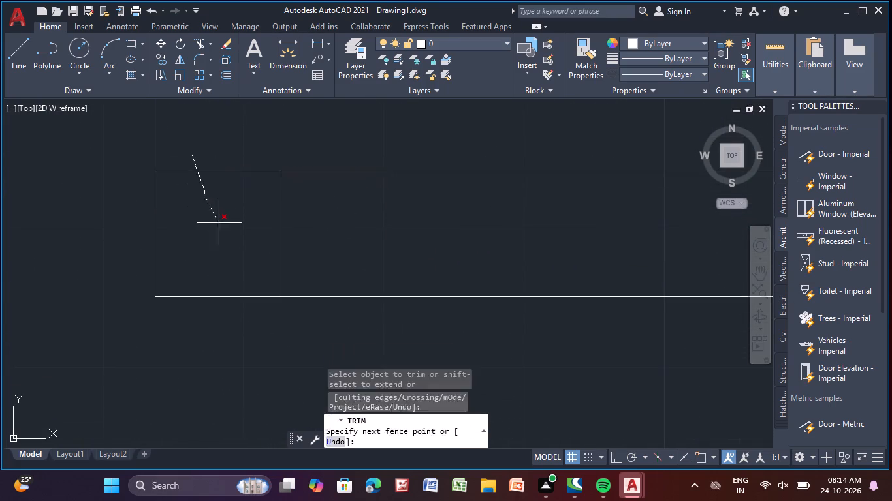
drag(220, 224, 259, 222)
drag(329, 209, 231, 234)
Trim the overlapping inner wall line ends at the lower-right corner of the plan and end the Trim command.
scroll(255, 239, down, 3)
scroll(488, 261, down, 1)
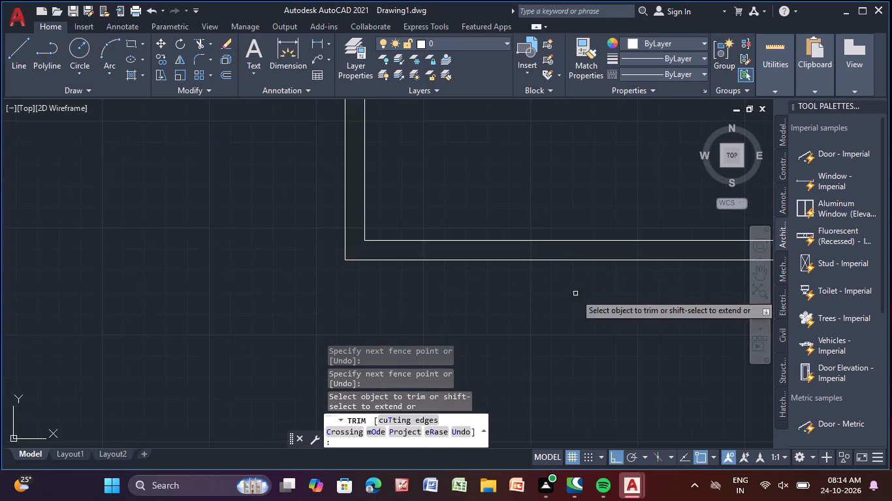
middle_drag(575, 294, 112, 290)
scroll(496, 257, up, 4)
middle_drag(557, 199, 554, 202)
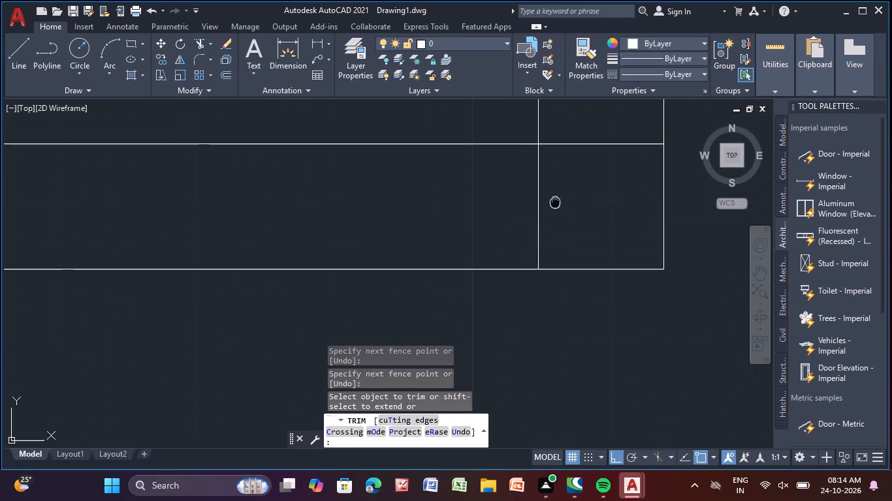
middle_drag(554, 202, 494, 228)
drag(547, 158, 328, 271)
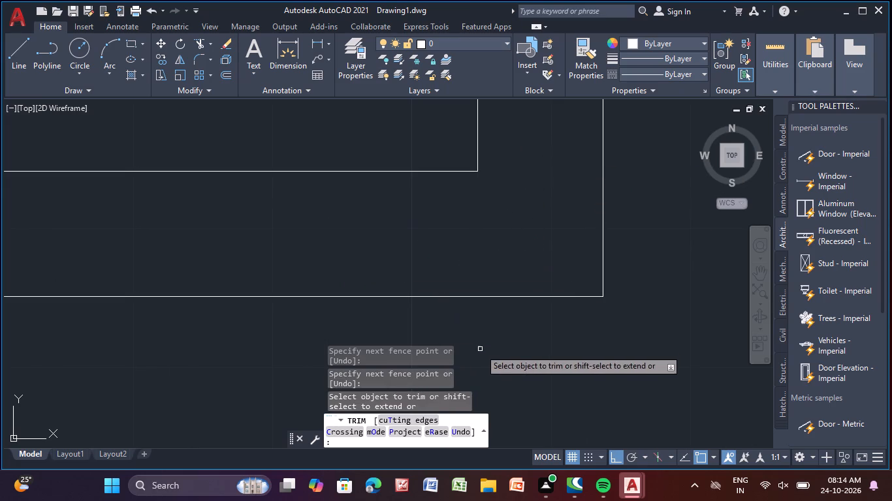
key(Escape)
key(Escape)
scroll(483, 345, down, 5)
key(Escape)
scroll(396, 240, down, 1)
middle_drag(363, 219, 438, 378)
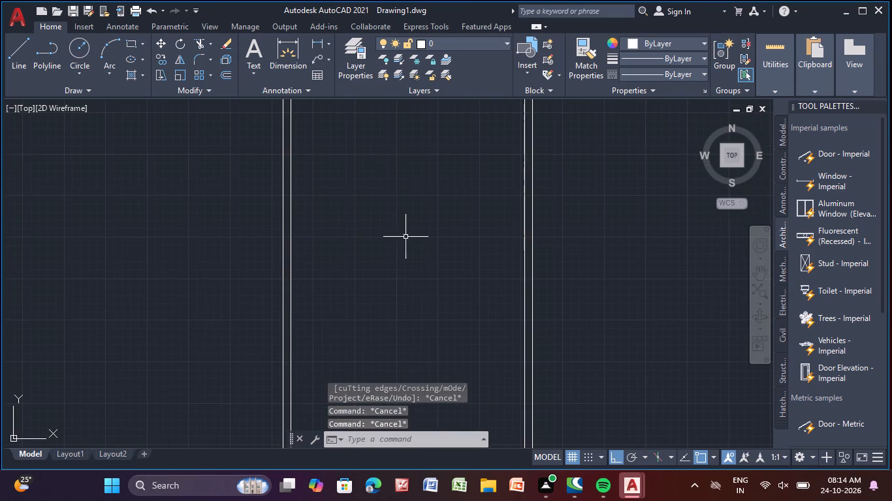
middle_drag(362, 110, 370, 199)
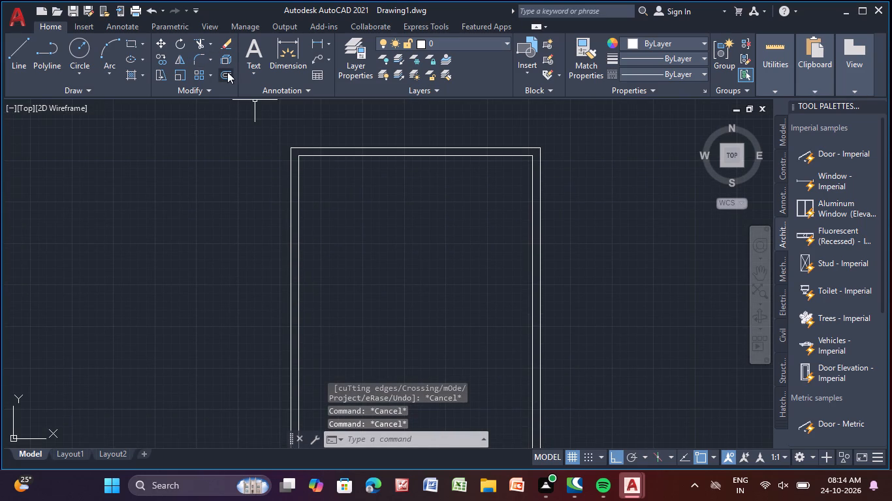
Offset the left inner wall line 12'-0" into the plan to form a vertical partition line.
click(227, 72)
key(Return)
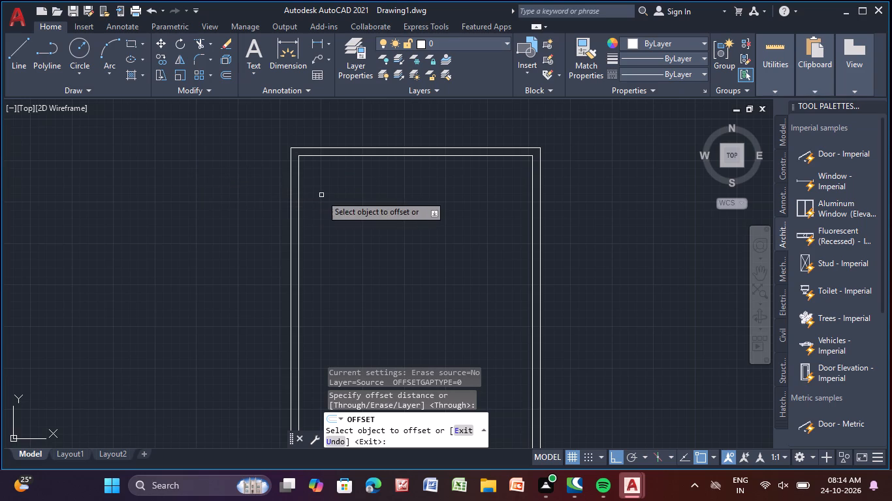
middle_drag(327, 221, 332, 240)
scroll(300, 211, up, 3)
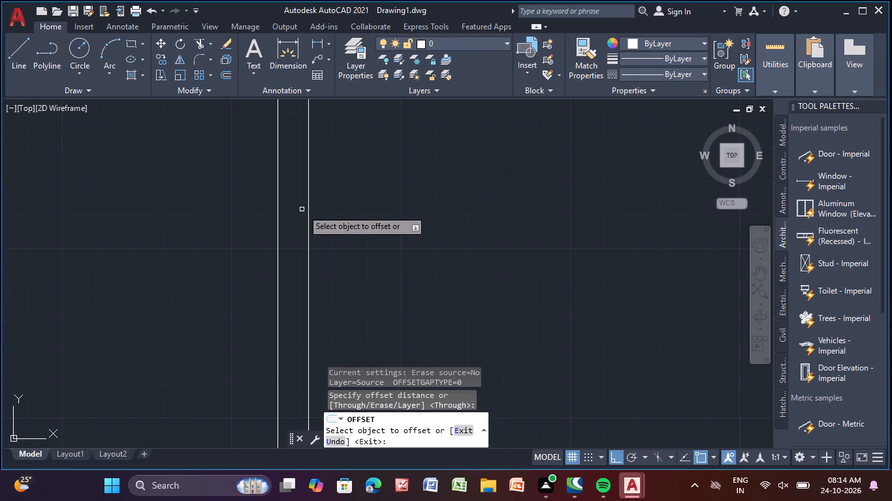
click(308, 203)
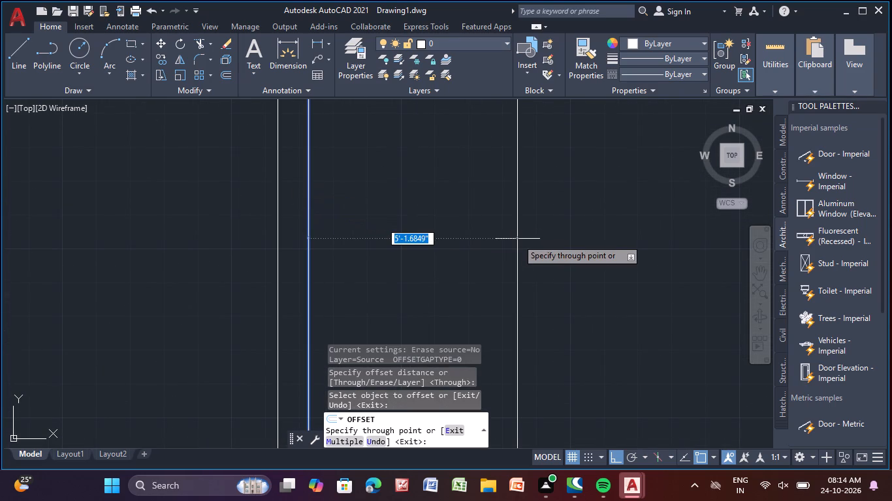
text(12'-0)
key(shift+quotedbl)
key(Return)
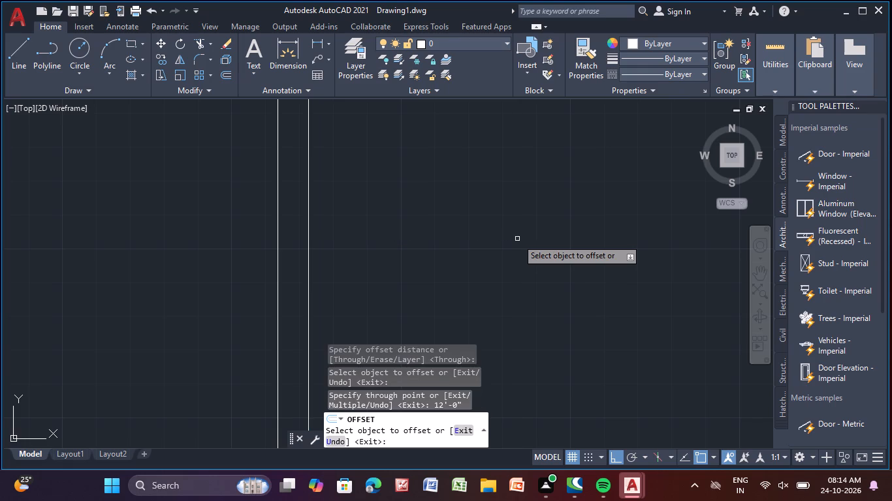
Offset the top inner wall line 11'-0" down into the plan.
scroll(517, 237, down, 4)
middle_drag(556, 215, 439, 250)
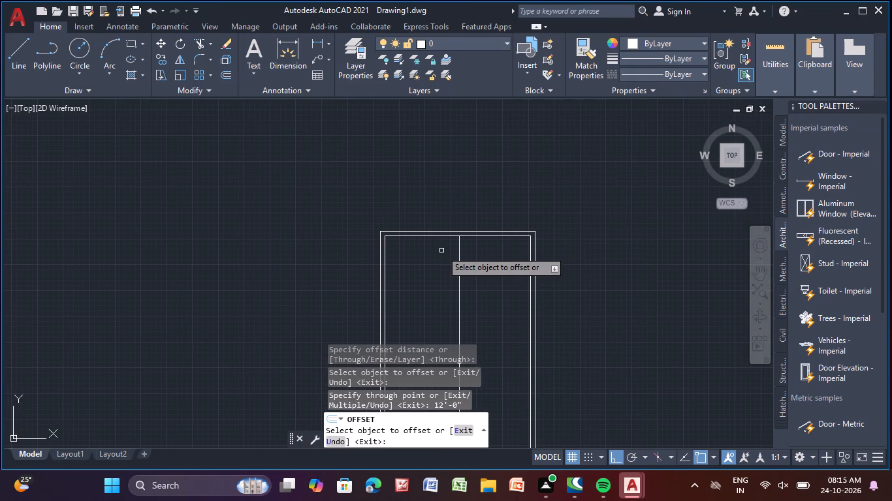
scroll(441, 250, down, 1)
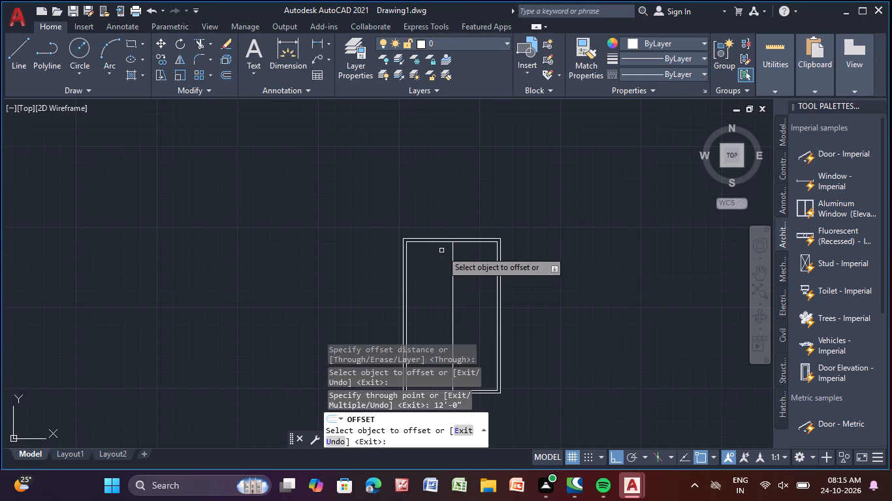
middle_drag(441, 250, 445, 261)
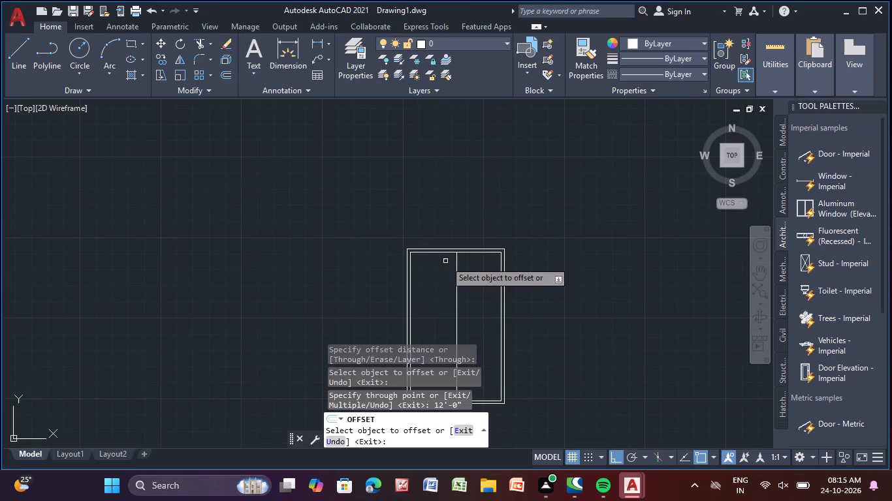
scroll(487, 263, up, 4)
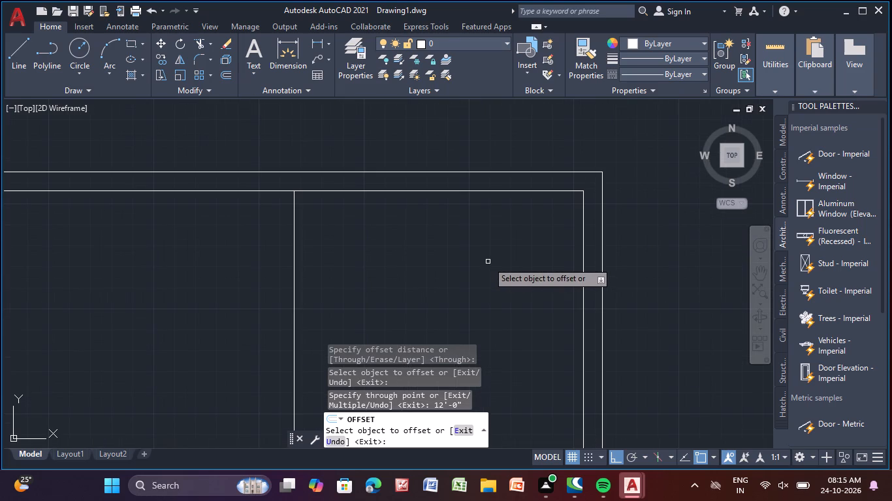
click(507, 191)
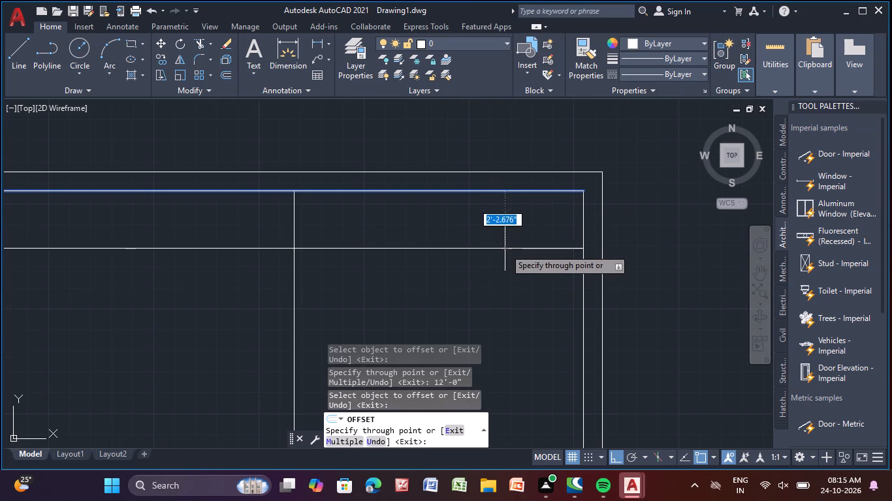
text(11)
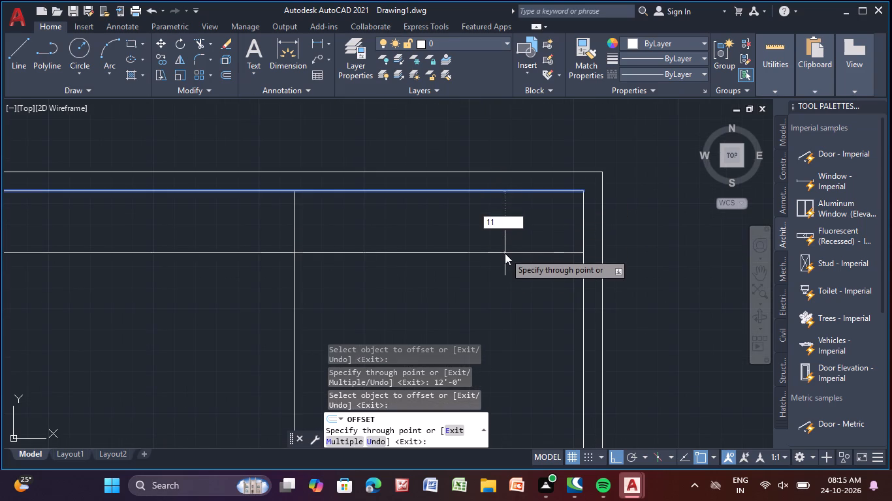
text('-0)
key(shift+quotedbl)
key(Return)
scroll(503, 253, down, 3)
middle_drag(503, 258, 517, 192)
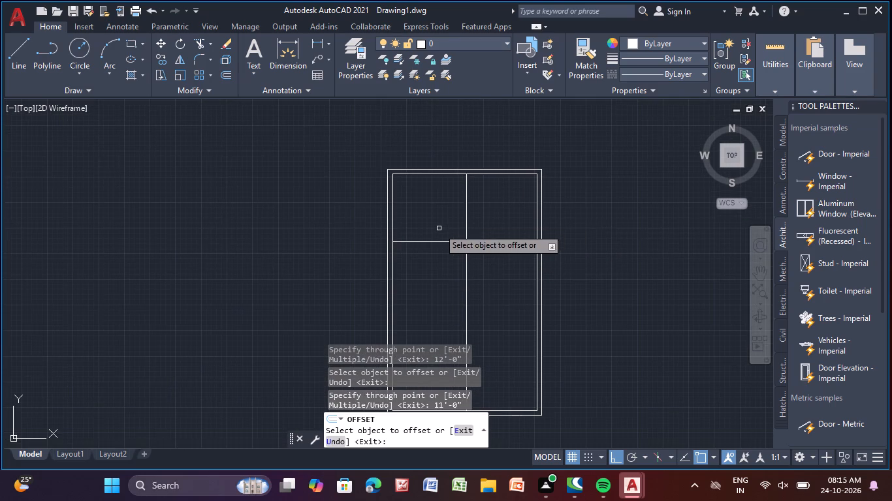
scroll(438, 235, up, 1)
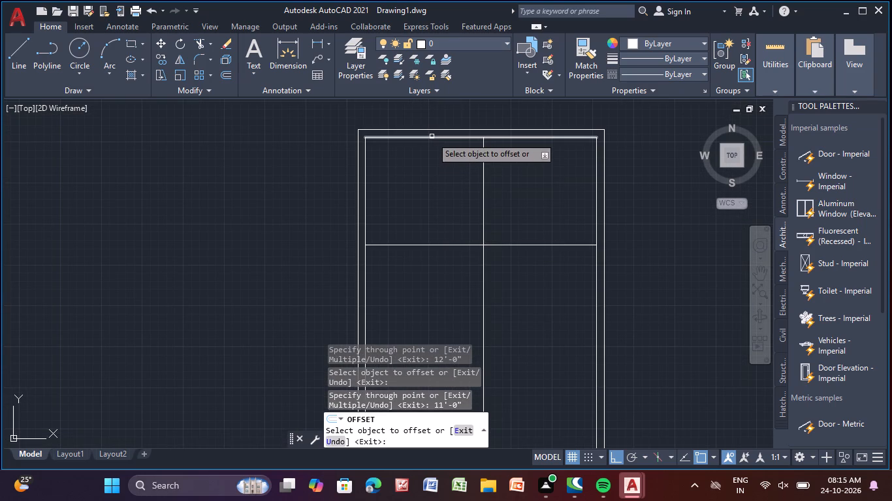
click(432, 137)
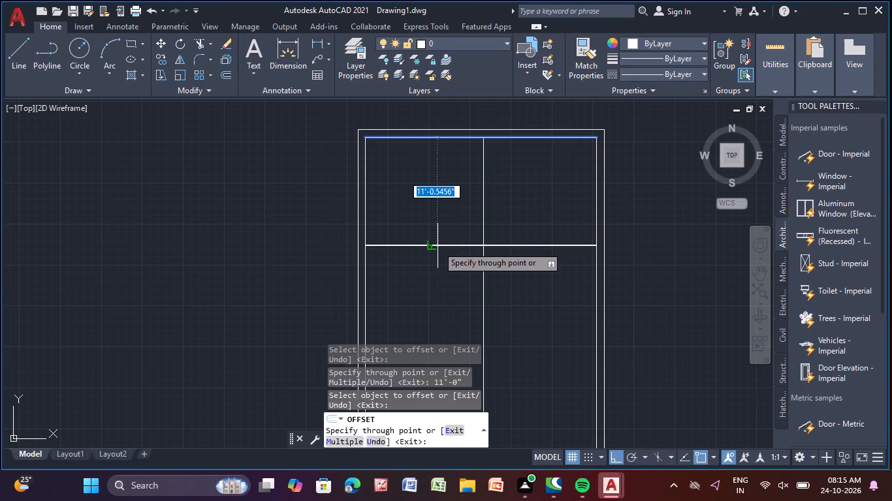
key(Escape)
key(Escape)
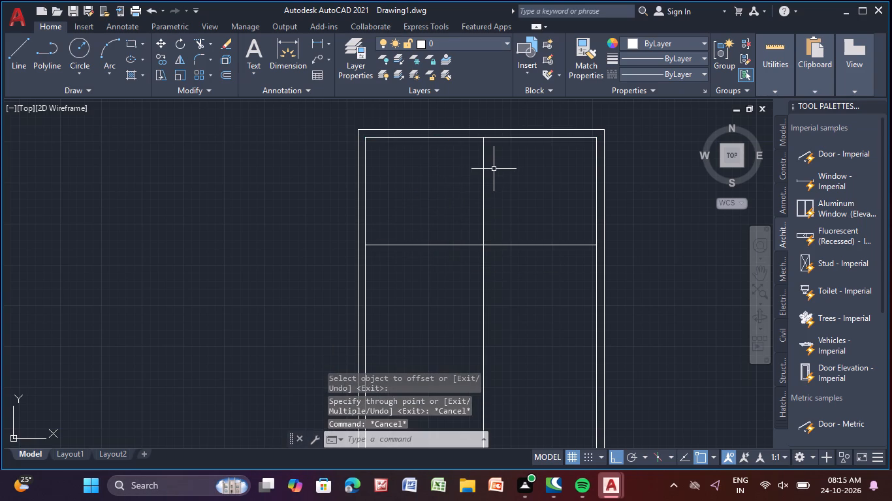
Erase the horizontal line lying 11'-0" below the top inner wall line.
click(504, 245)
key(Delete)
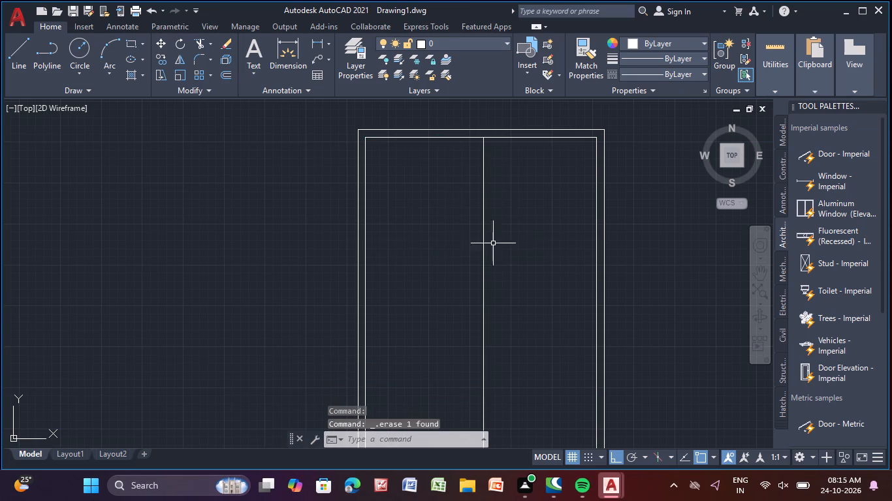
Offset the top inner wall line down into the plan twice, at distances of 10' and 11'.
click(229, 74)
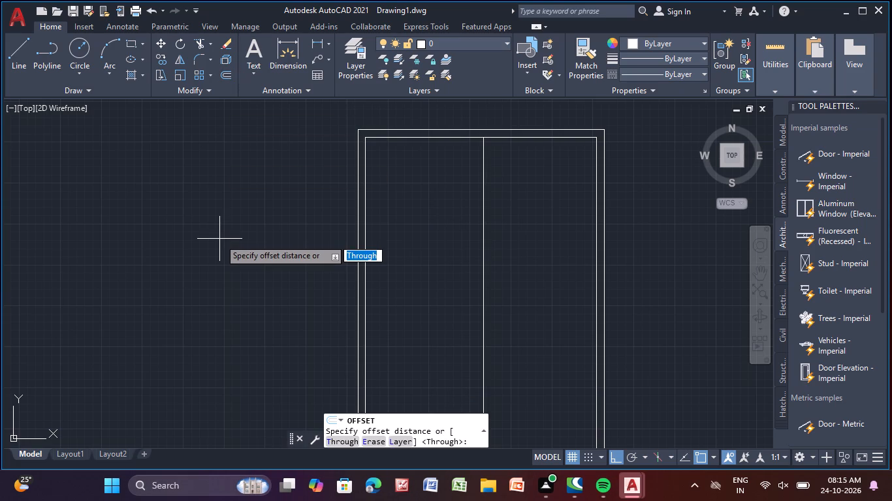
key(Return)
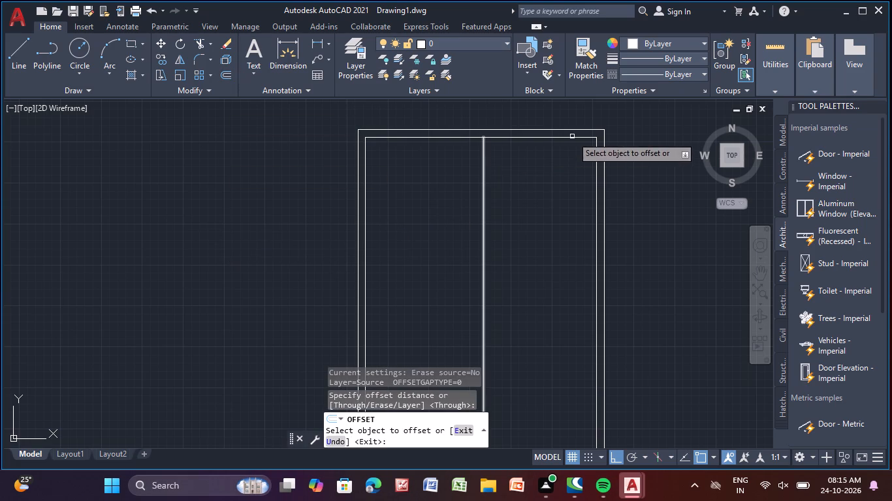
click(558, 138)
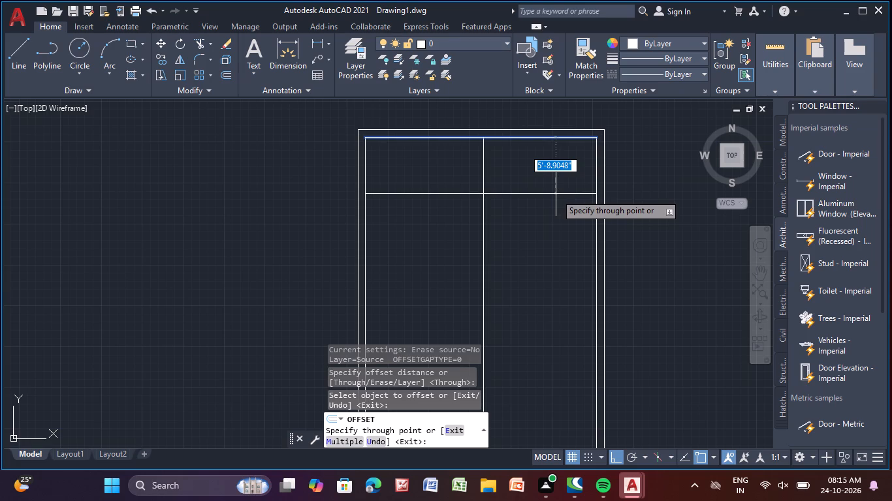
text(10')
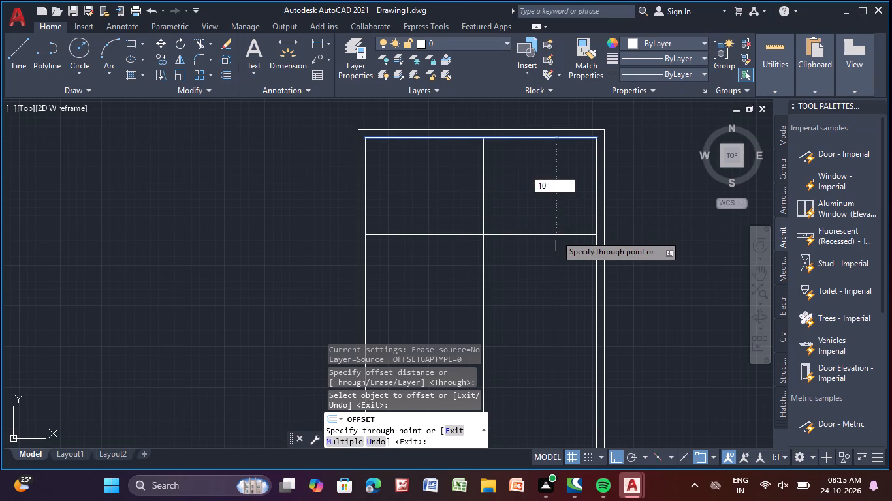
key(Return)
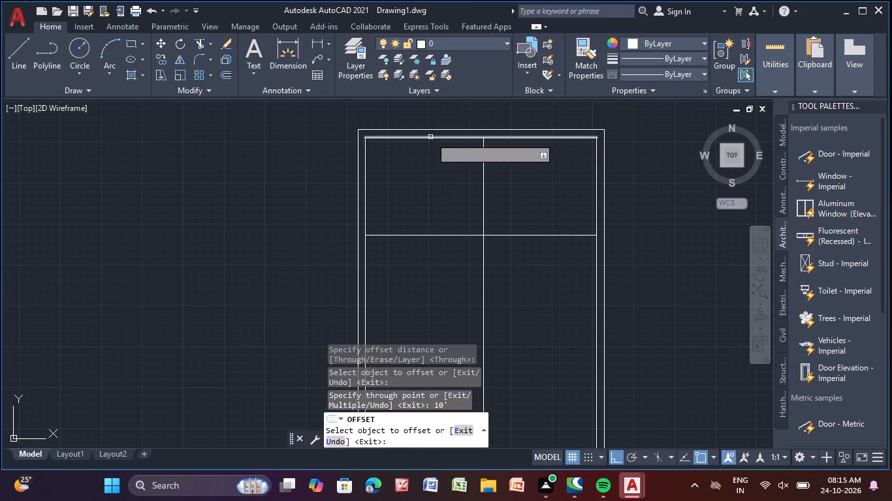
click(430, 137)
text(11')
key(Return)
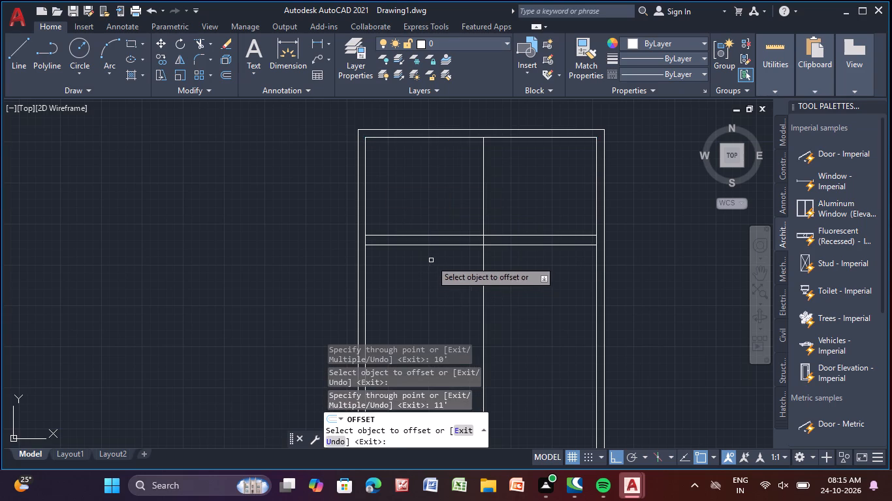
Trim the 10' offset line left of the vertical partition and the 11' offset line right of it.
click(201, 44)
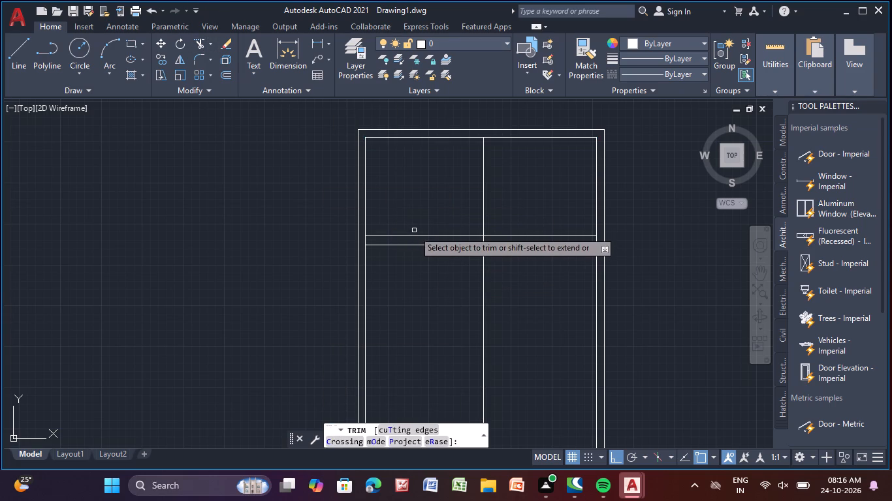
click(415, 235)
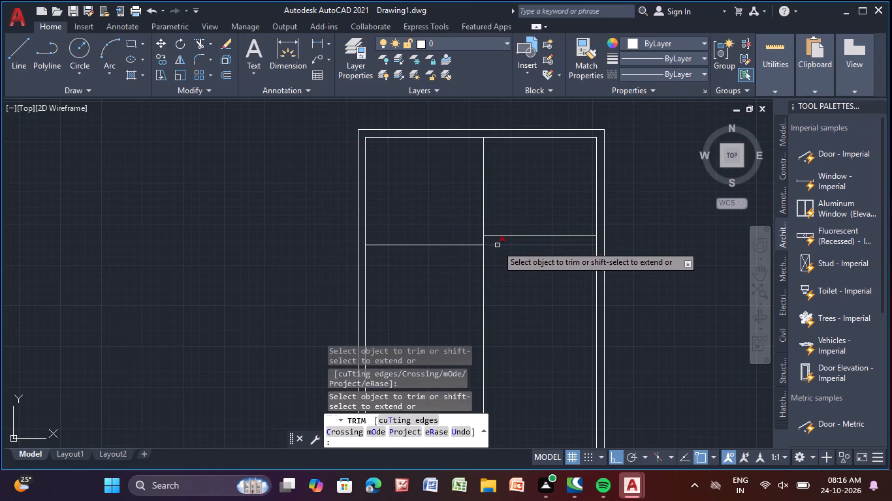
click(500, 246)
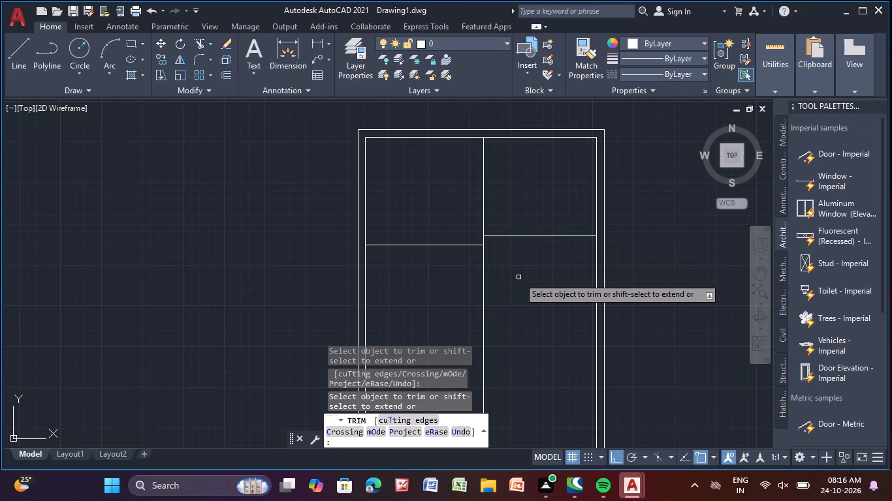
key(Escape)
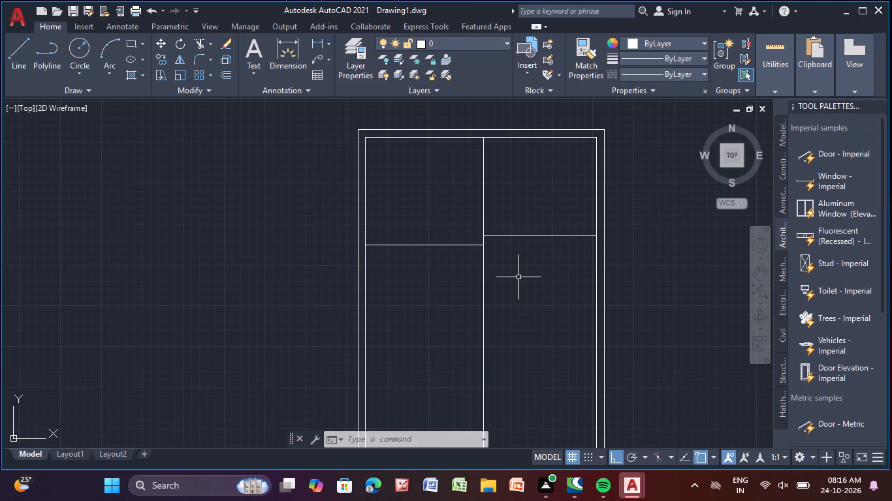
Offset the top inner wall line 3'-8" down into the plan.
middle_drag(513, 263, 519, 322)
scroll(523, 256, up, 3)
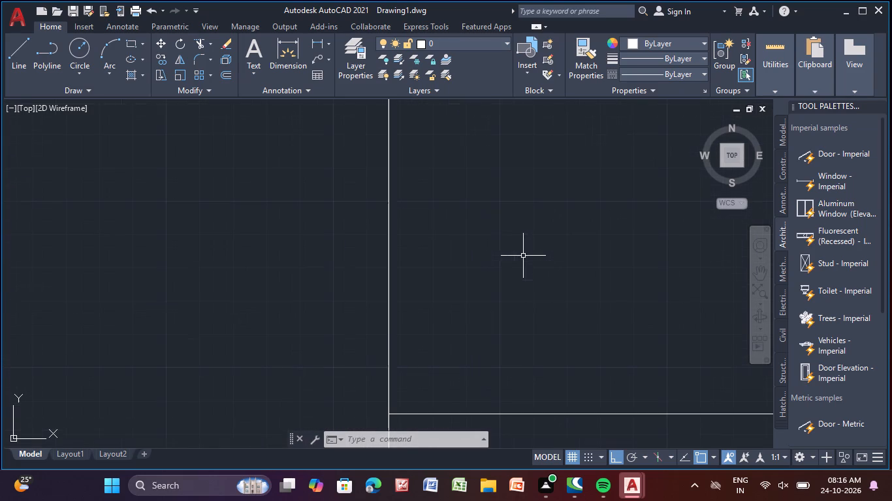
drag(229, 70, 229, 82)
key(Return)
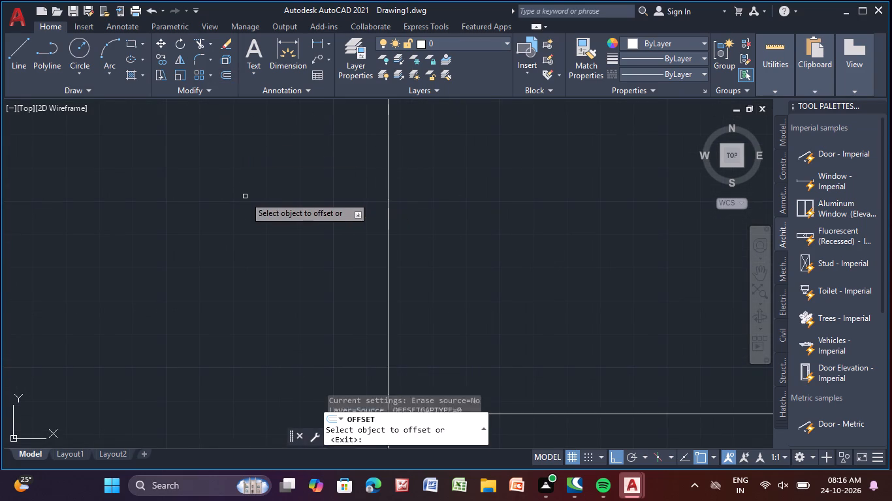
middle_drag(398, 187, 306, 344)
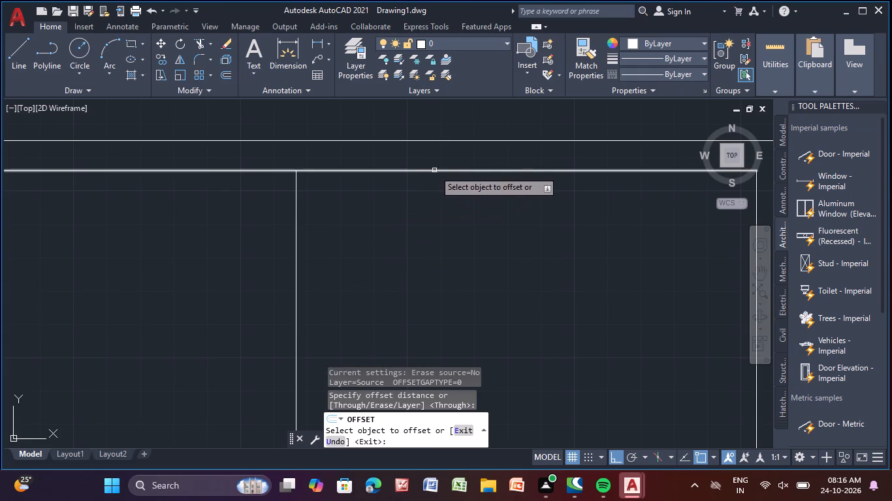
click(434, 170)
text(3'-)
key(8)
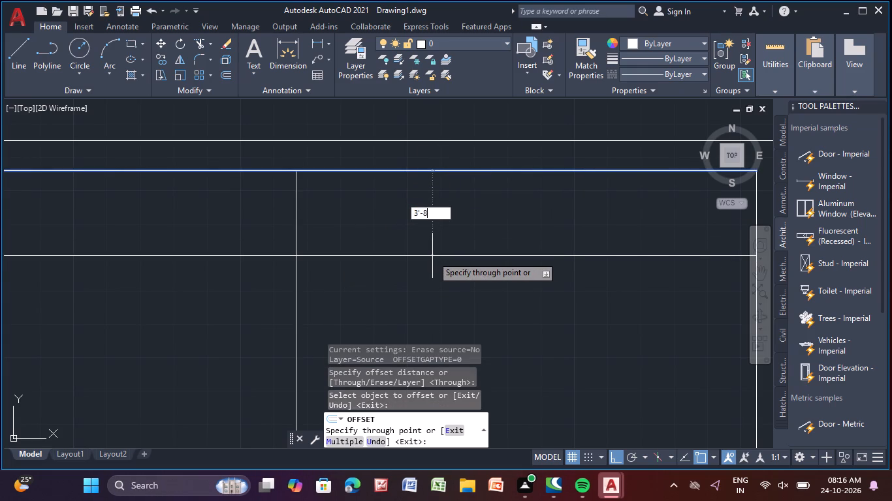
key(shift+quotedbl)
key(Return)
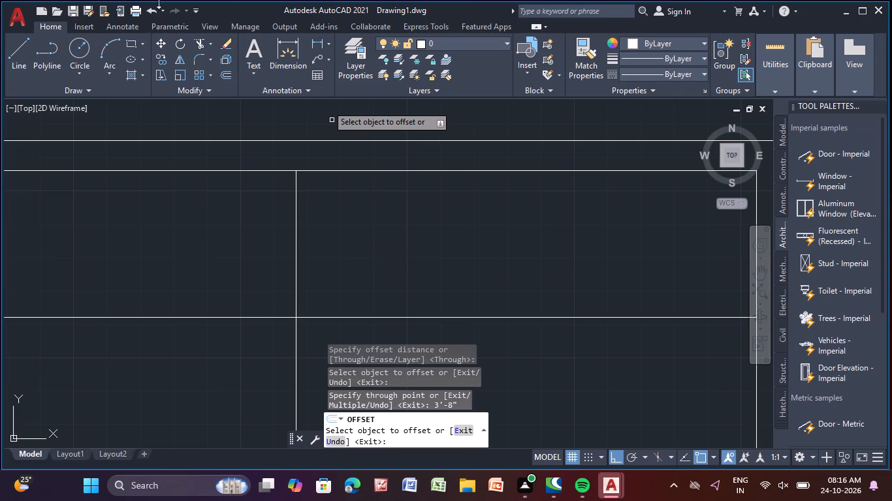
Trim the 3'-8" offset line left of the vertical partition, keeping it only in the upper-right room.
click(200, 38)
drag(196, 221, 176, 335)
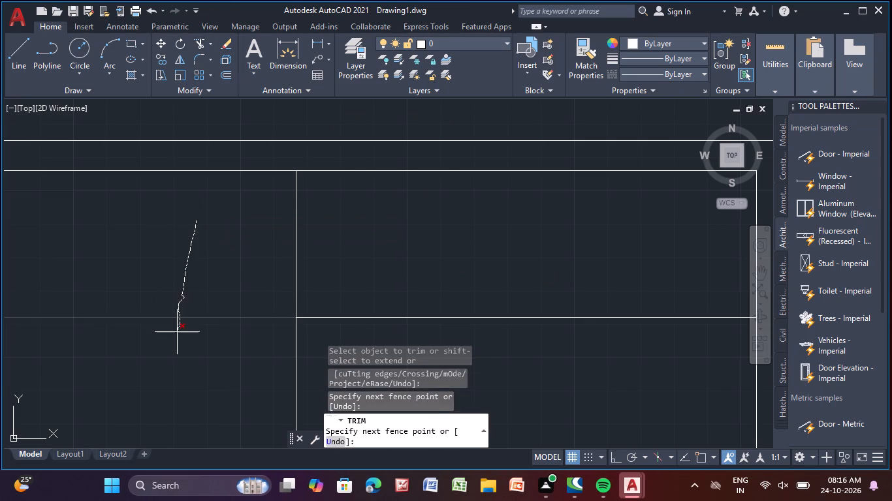
drag(176, 335, 177, 341)
scroll(180, 323, down, 4)
middle_drag(375, 325, 466, 191)
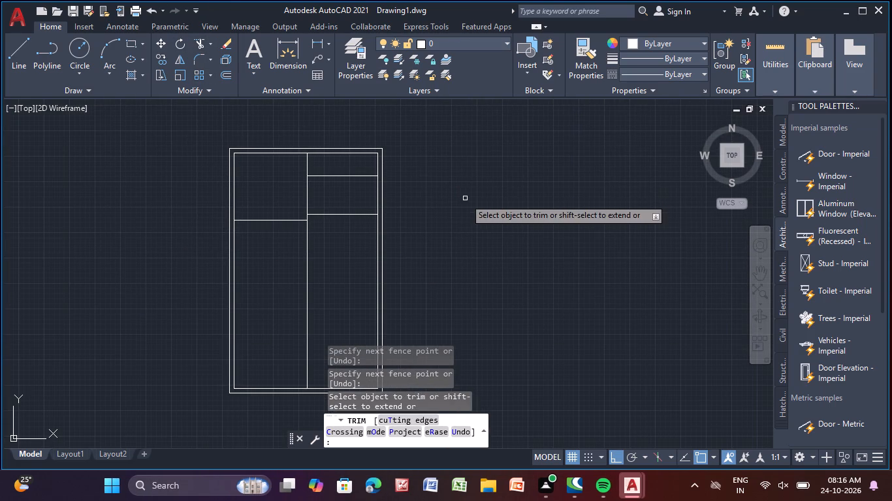
key(Escape)
Offset the vertical partition line 5" to the right to give the partition its thickness.
middle_drag(455, 222, 491, 227)
scroll(491, 228, up, 1)
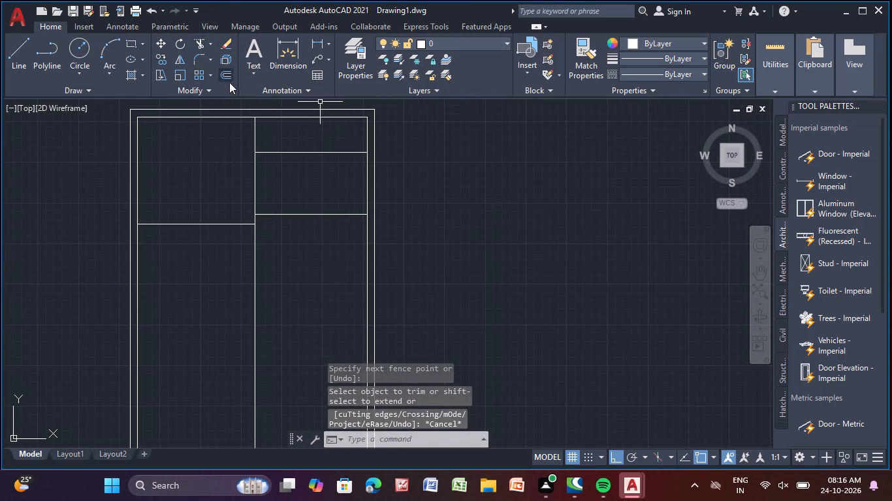
click(220, 68)
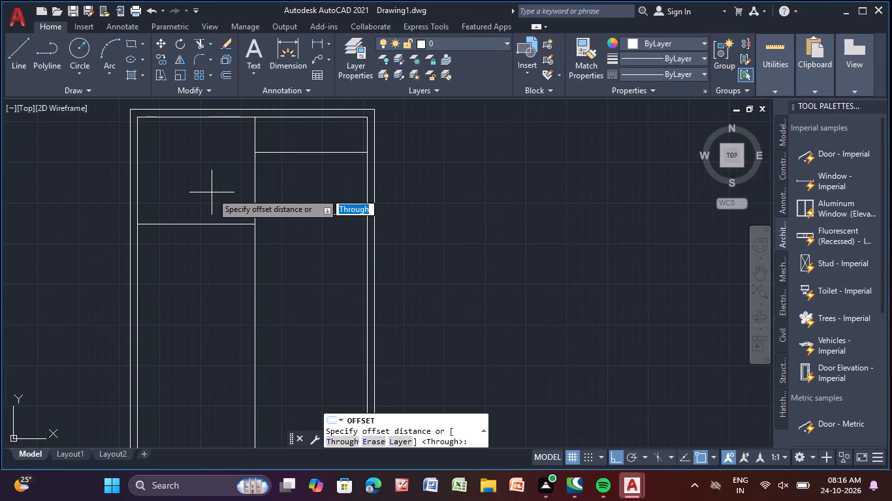
key(Return)
middle_drag(215, 194, 313, 255)
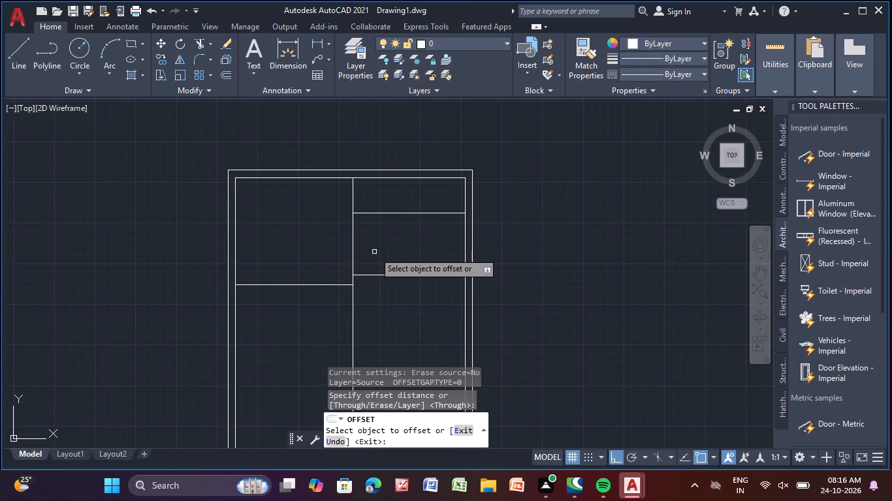
scroll(357, 254, up, 1)
click(349, 256)
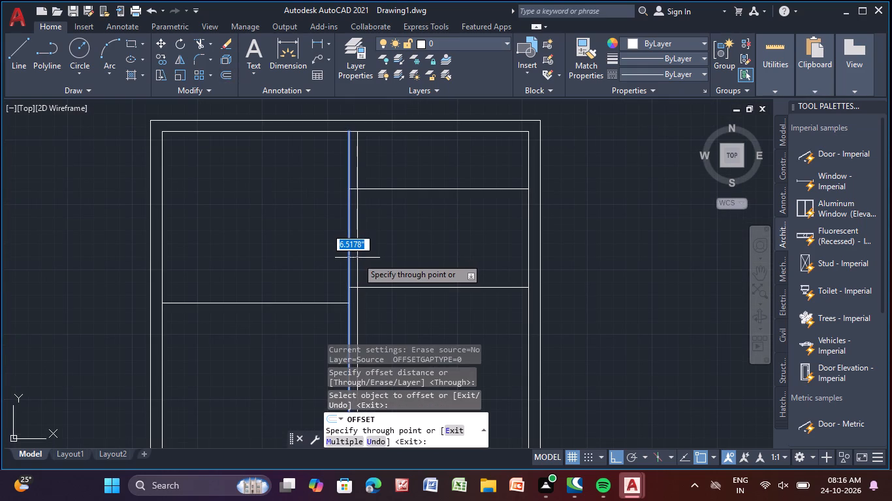
key(5)
key(shift+quotedbl)
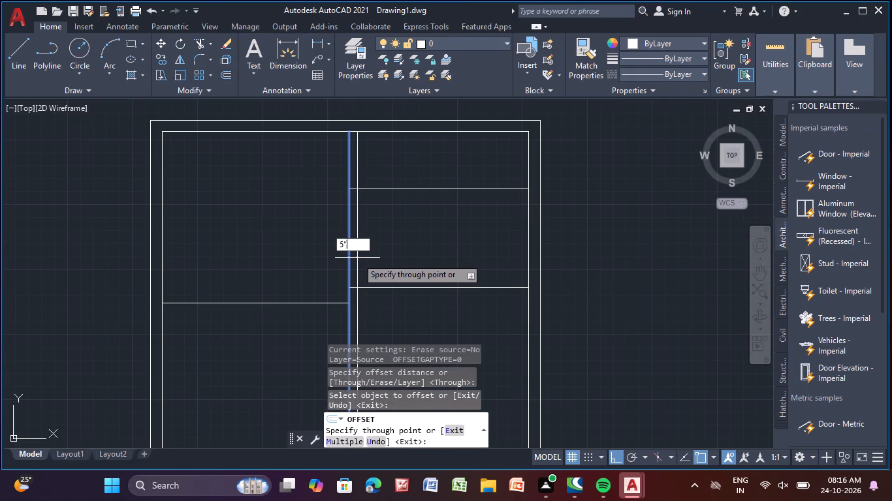
key(Return)
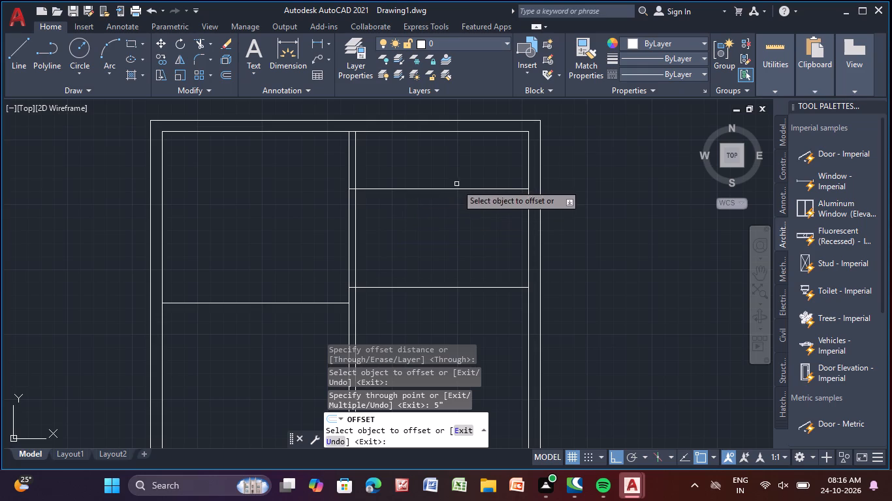
Offset both horizontal partition lines on the right side of the plan 5" downward.
click(454, 189)
key(5)
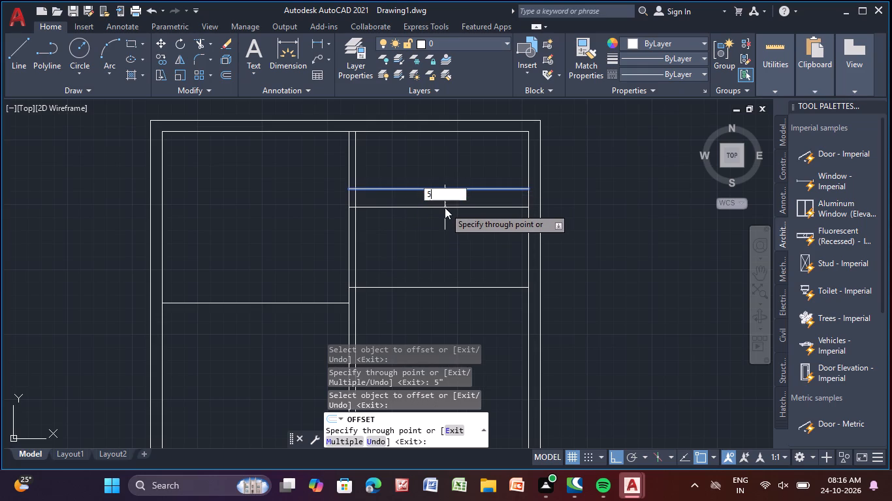
key(shift+quotedbl)
key(Return)
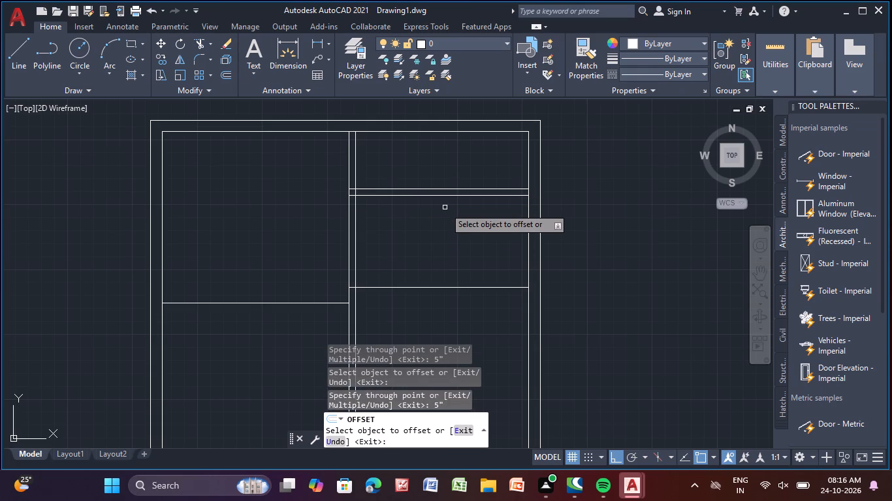
click(447, 288)
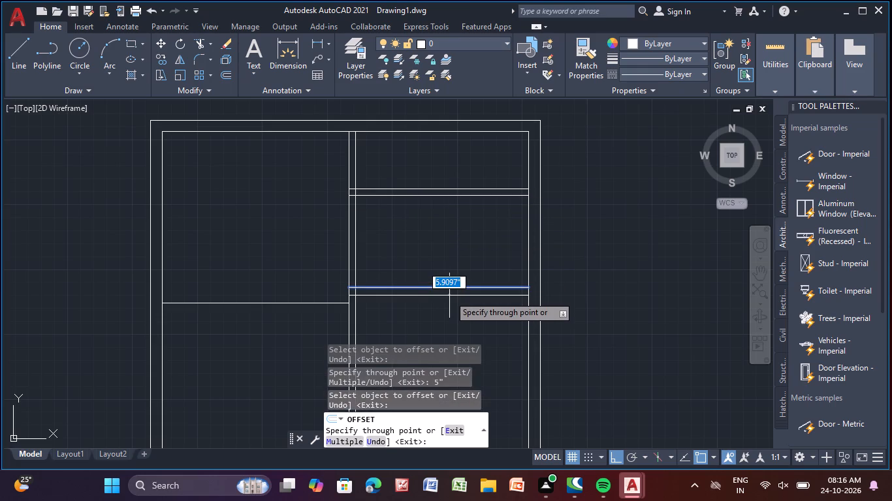
key(5)
key(shift+quotedbl)
key(Return)
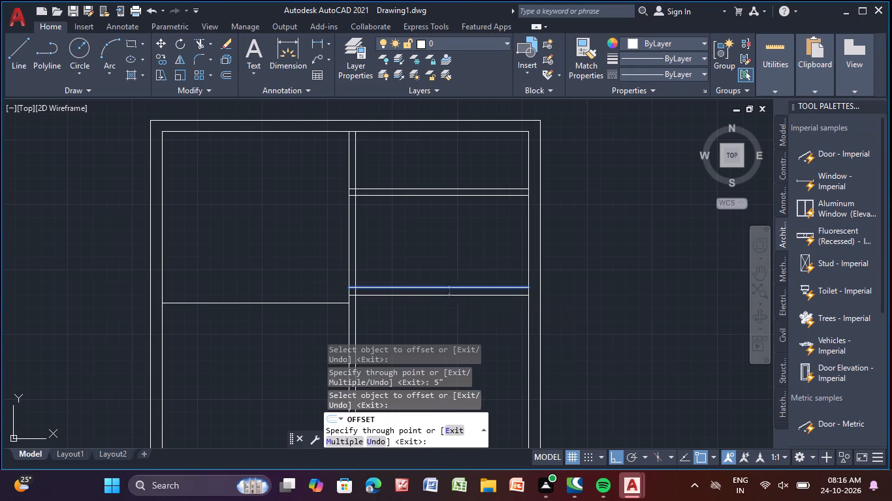
Offset the horizontal partition line below the upper-left room 6" downward.
middle_drag(449, 294, 462, 215)
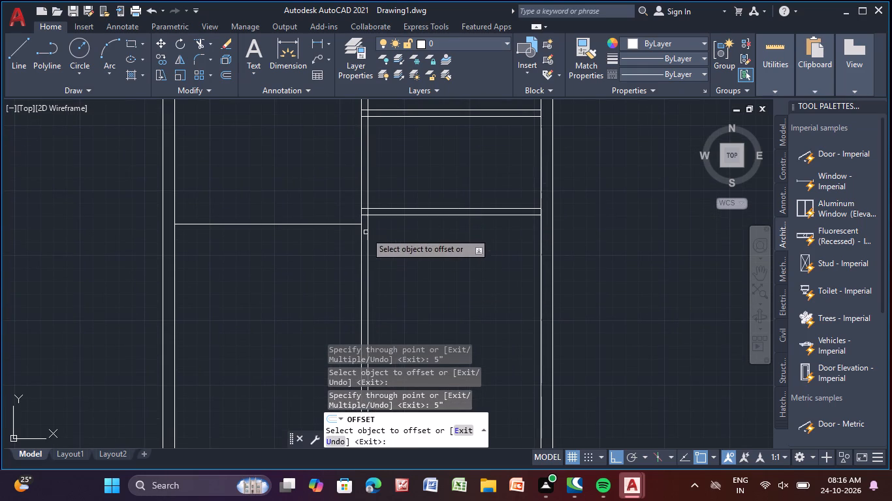
click(334, 226)
key(6)
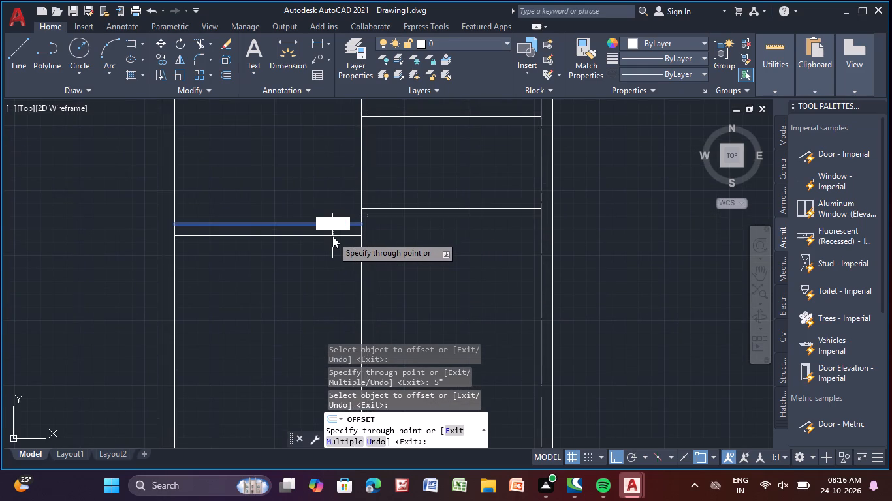
key(shift+quotedbl)
key(Return)
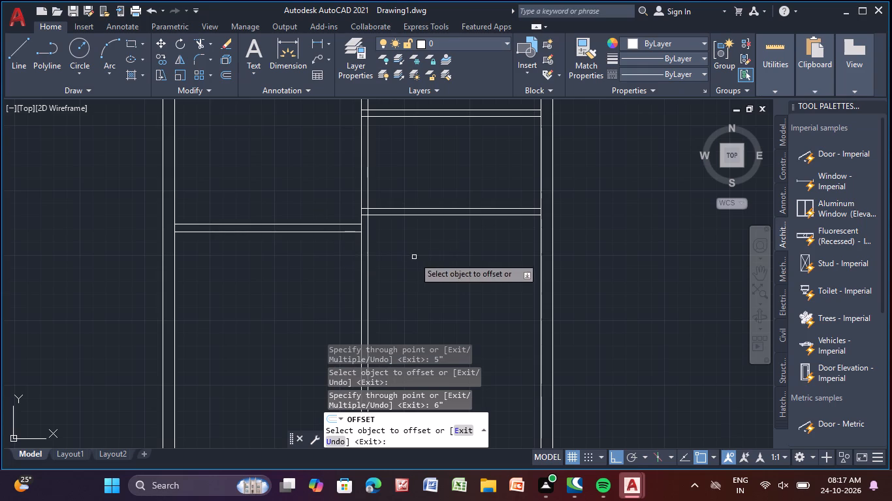
Offset the lower line of the upper-left room's bottom partition 6'-0" downward.
scroll(430, 261, down, 1)
middle_drag(451, 280, 462, 241)
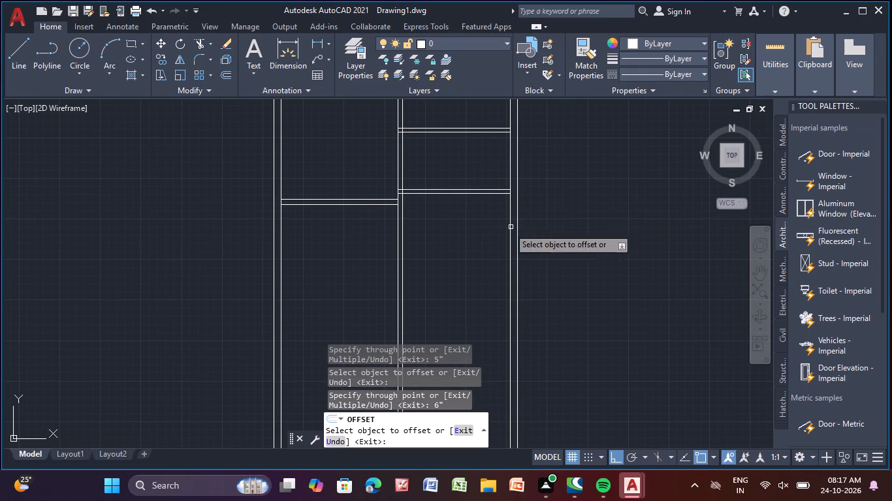
middle_drag(411, 252, 520, 235)
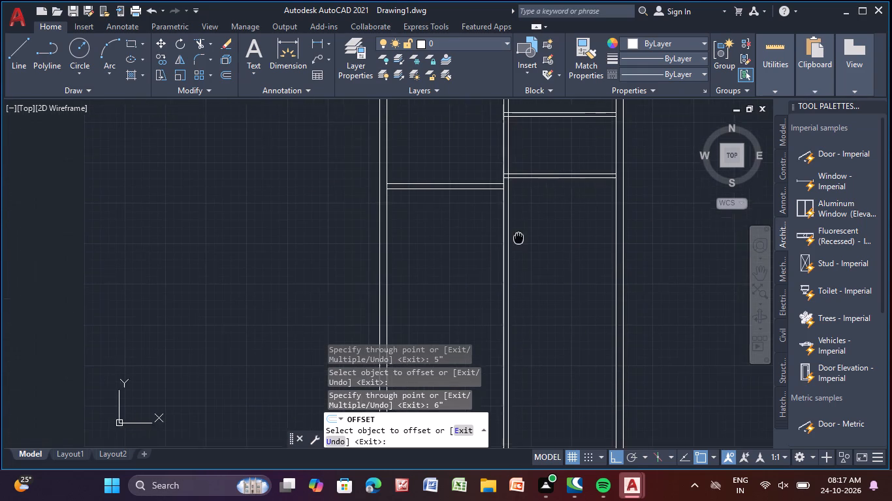
middle_drag(520, 235, 521, 233)
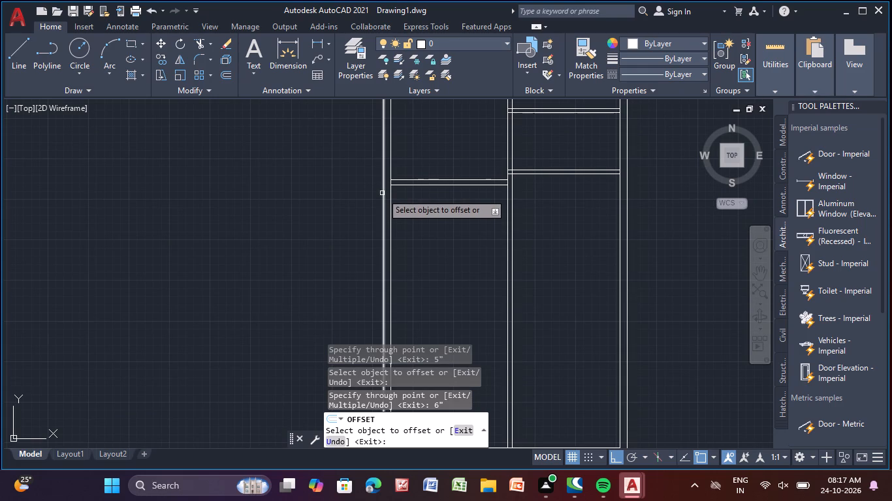
middle_drag(417, 204, 412, 219)
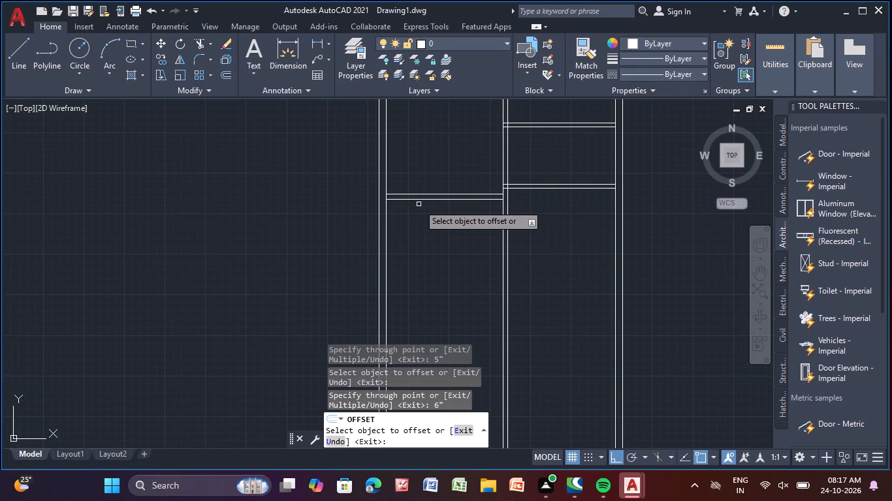
click(430, 198)
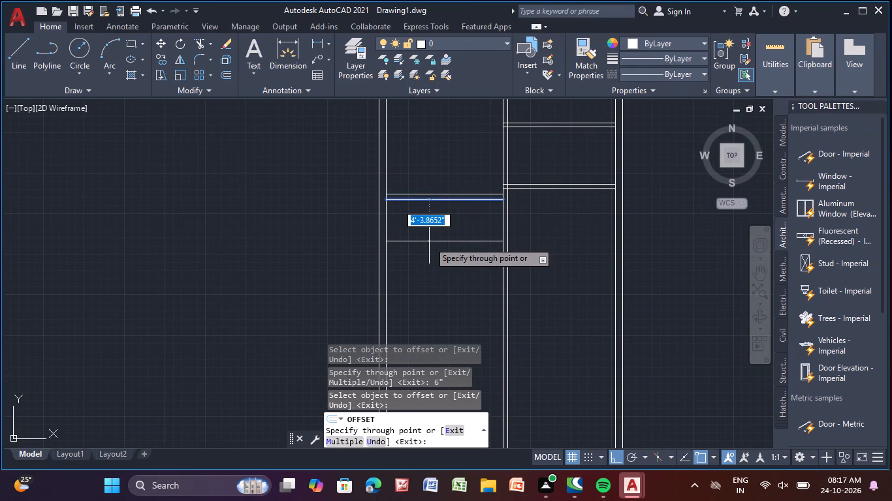
text(6'-)
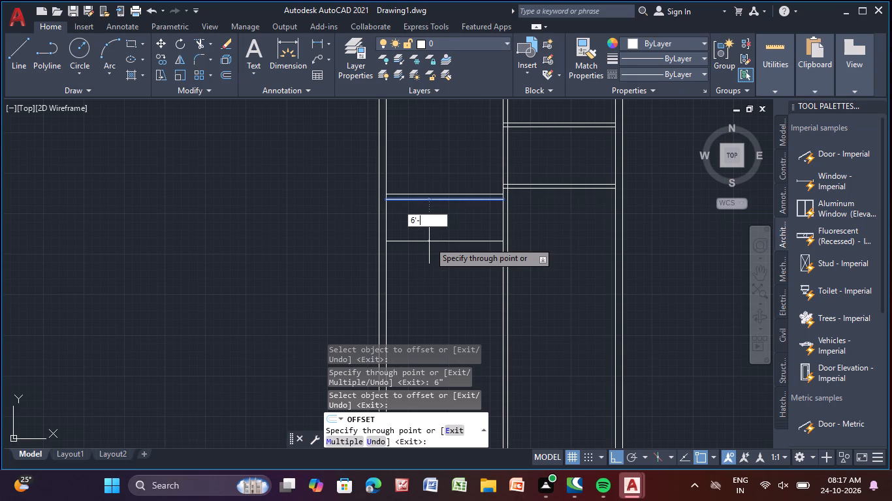
key(0)
key(shift+quotedbl)
key(Return)
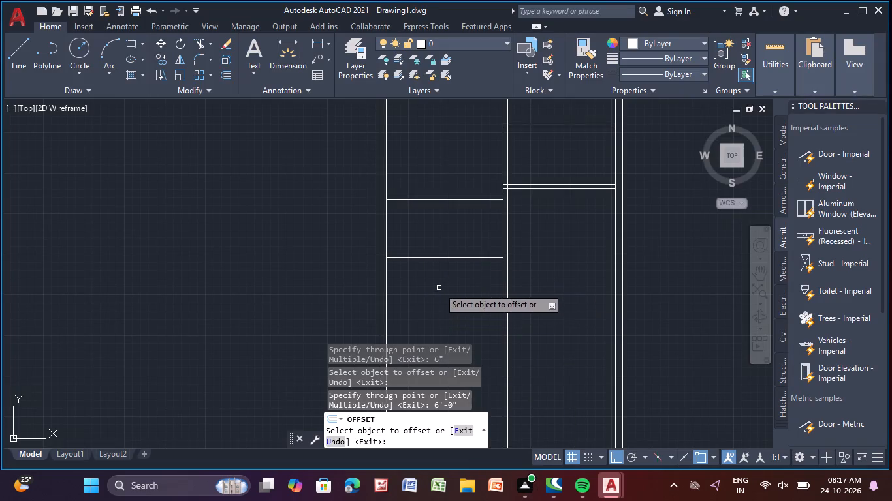
Offset the 6'-0" offset line 5" downward to form the lower partition on the left side.
middle_drag(438, 281, 424, 229)
click(437, 205)
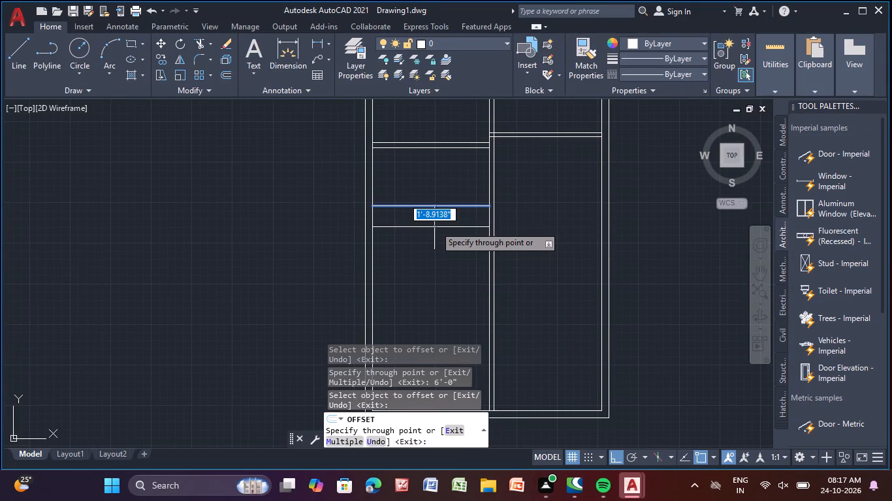
text(5")
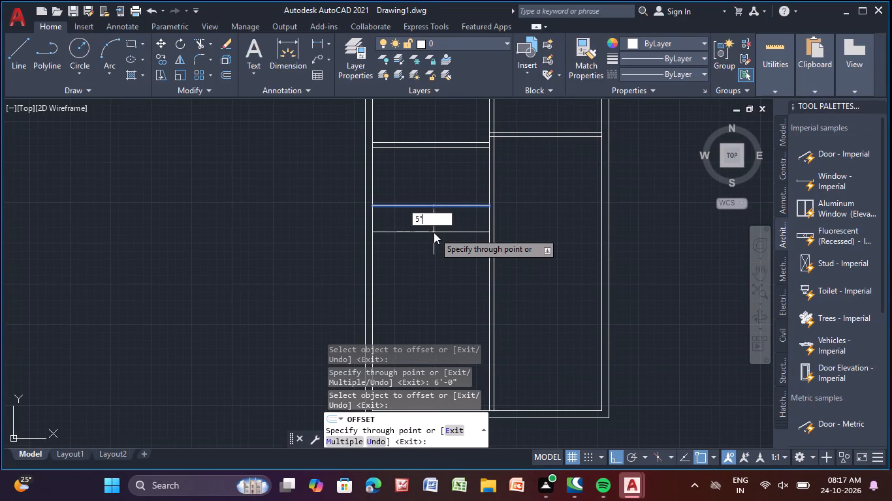
key(Return)
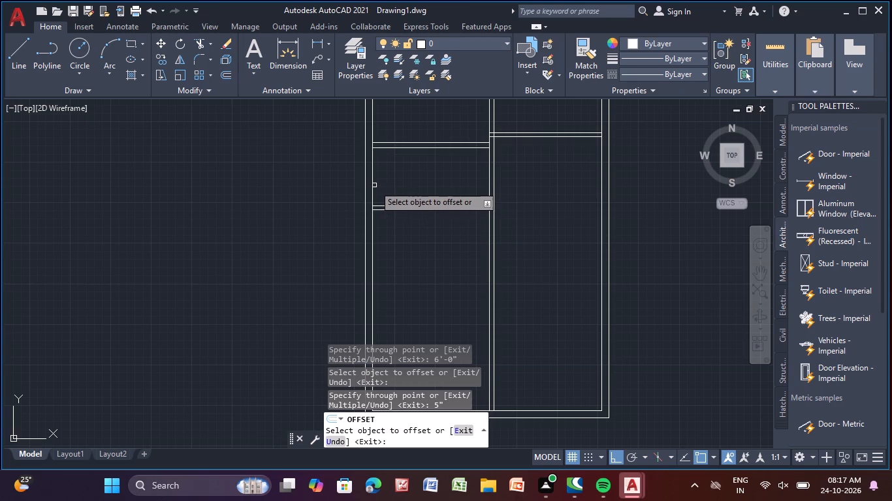
Offset the left inner wall line 7'-4" to the right, and offset the resulting line another 5" to the right.
click(373, 185)
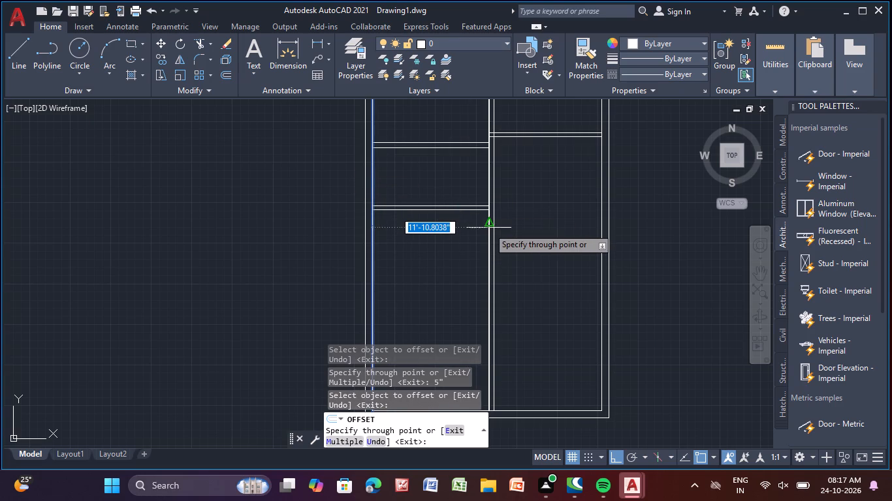
text(7'-4)
key(shift+quotedbl)
key(Return)
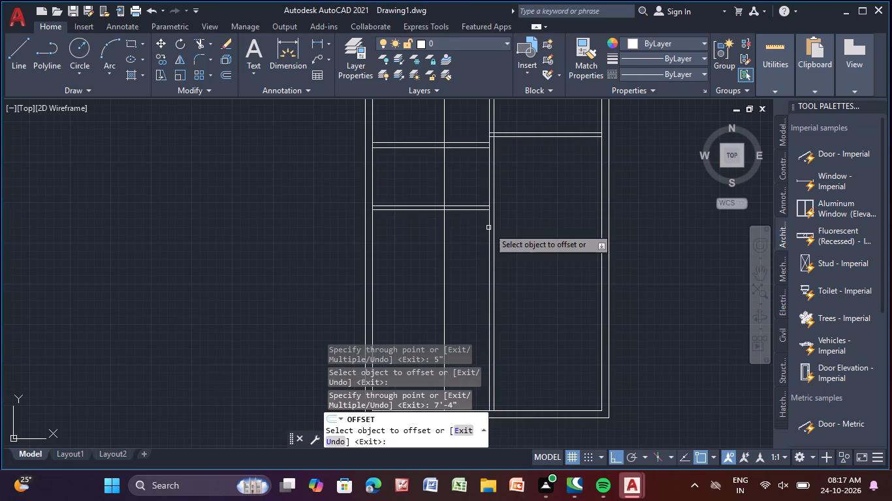
click(443, 254)
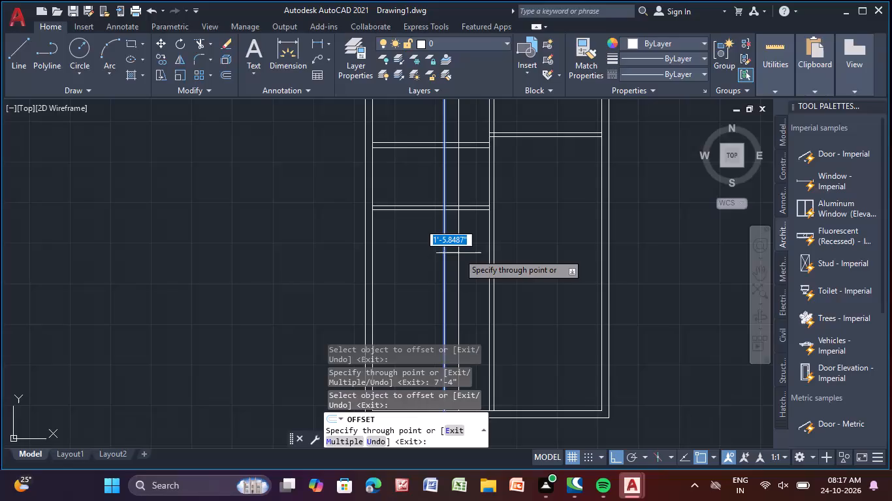
key(5)
key(shift+quotedbl)
key(Return)
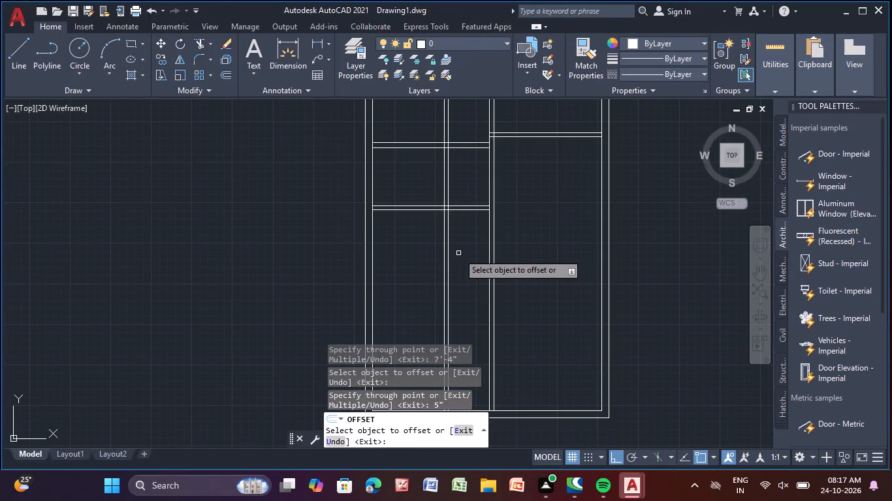
Trim the excess partition lines, leaving a small room below the upper-left room and ending the central partition at the horizontal partitions.
click(197, 41)
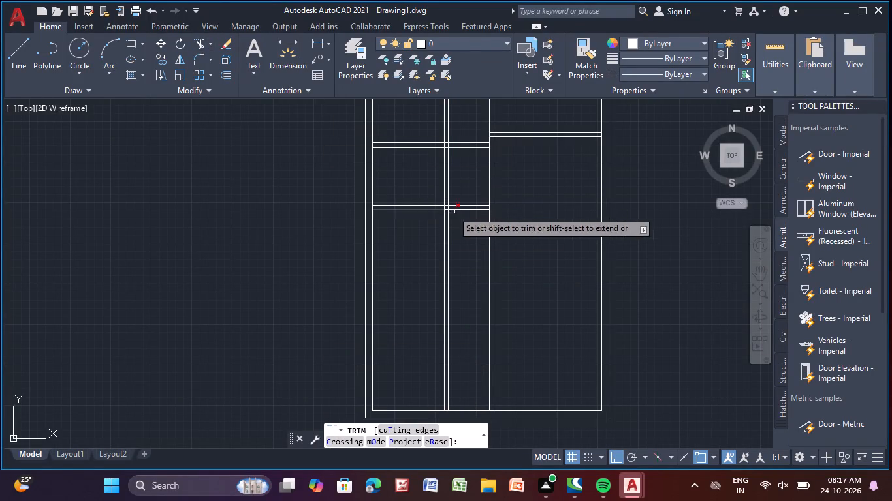
drag(466, 202, 475, 261)
drag(481, 194, 521, 193)
middle_drag(492, 207, 492, 219)
drag(409, 316, 511, 298)
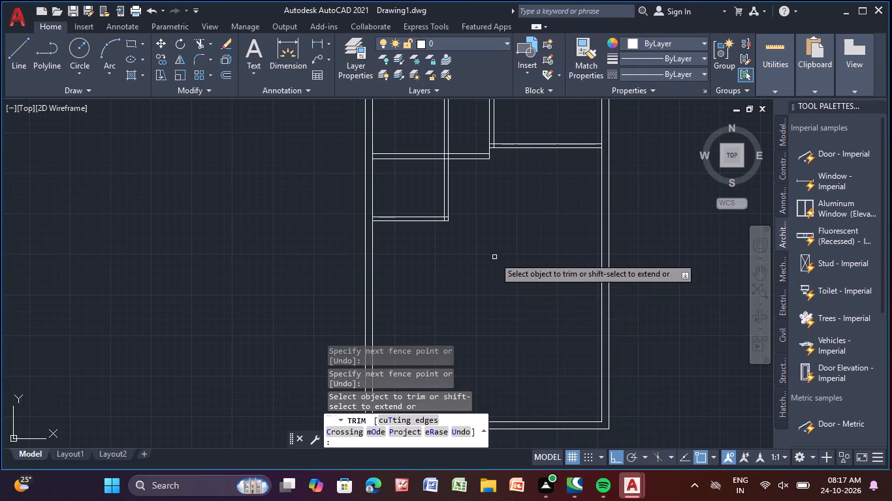
middle_drag(494, 258, 475, 318)
drag(403, 142, 439, 151)
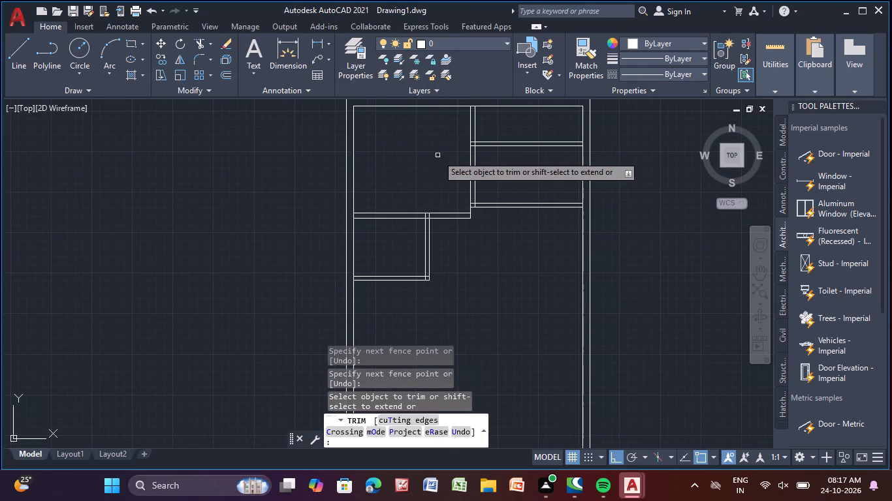
key(Escape)
key(Escape)
key(Escape)
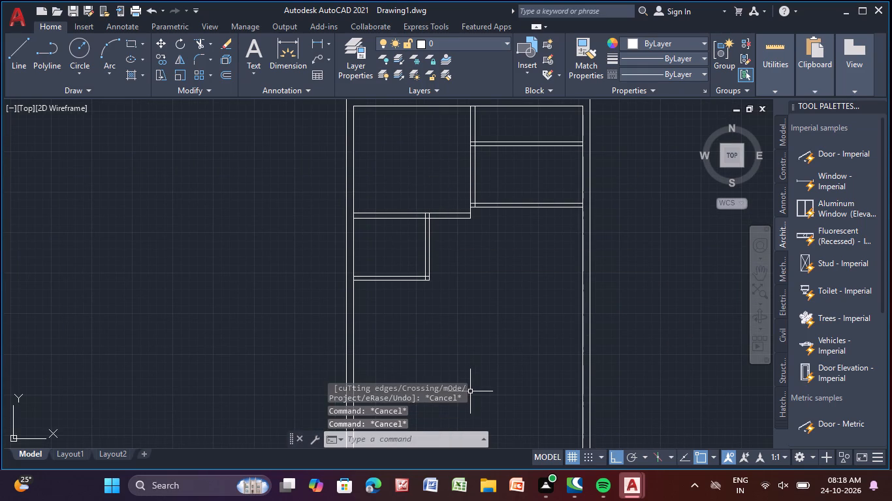
Offset the bottom inner wall line 6'-6" upward.
scroll(467, 389, down, 2)
middle_drag(468, 389, 456, 347)
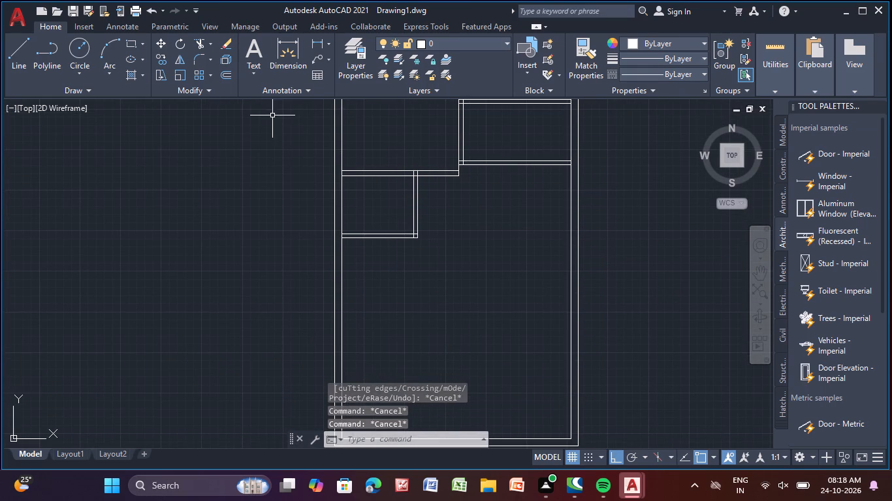
click(227, 72)
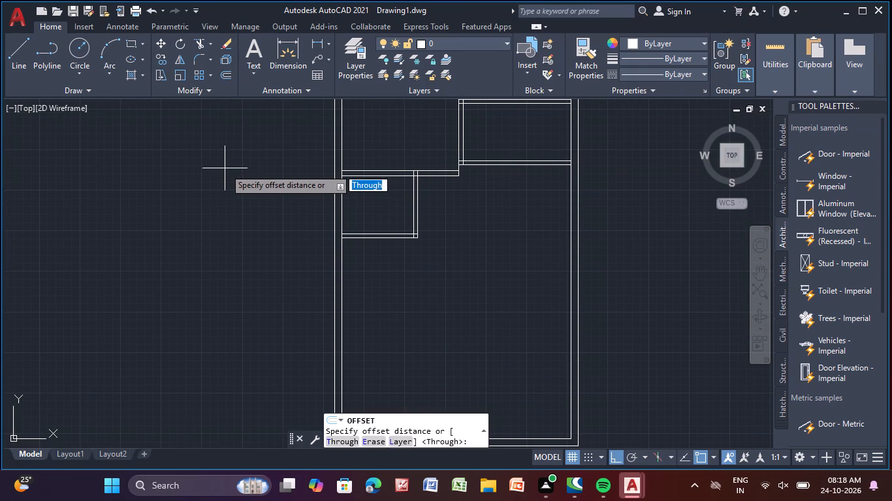
key(Return)
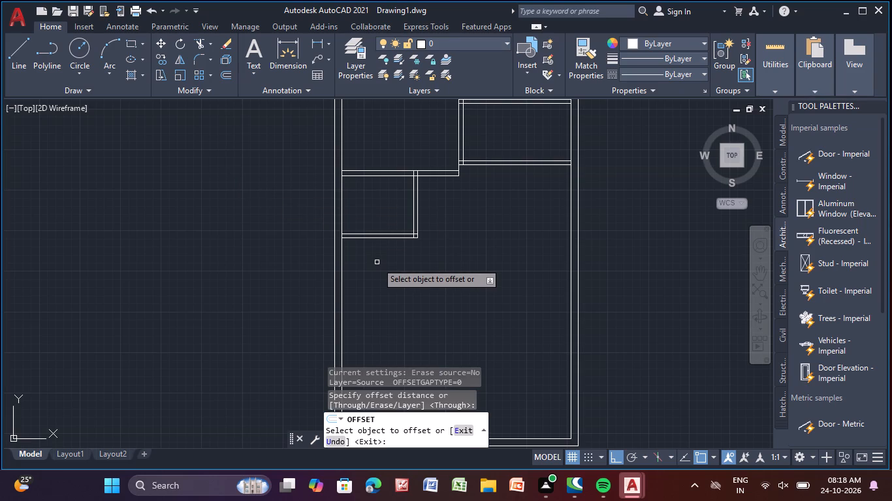
scroll(358, 247, down, 1)
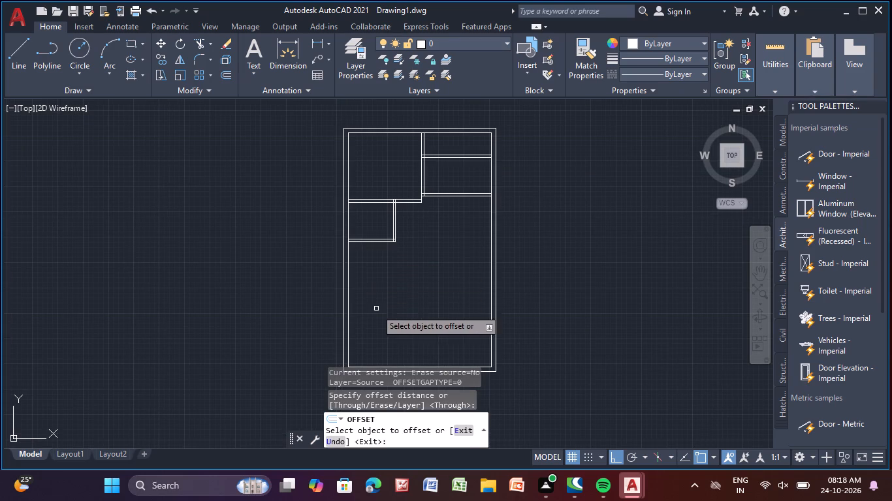
middle_drag(382, 311, 353, 217)
scroll(442, 271, up, 3)
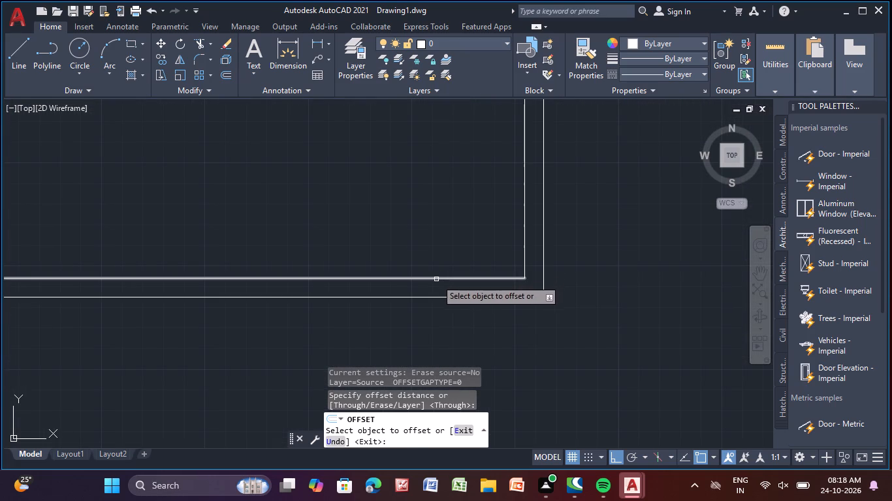
click(436, 279)
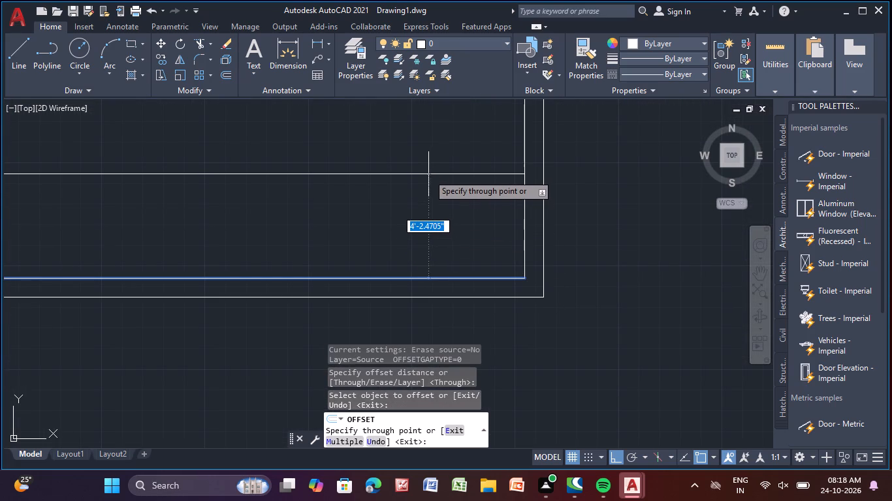
text(6'-6)
key(shift+quotedbl)
key(Return)
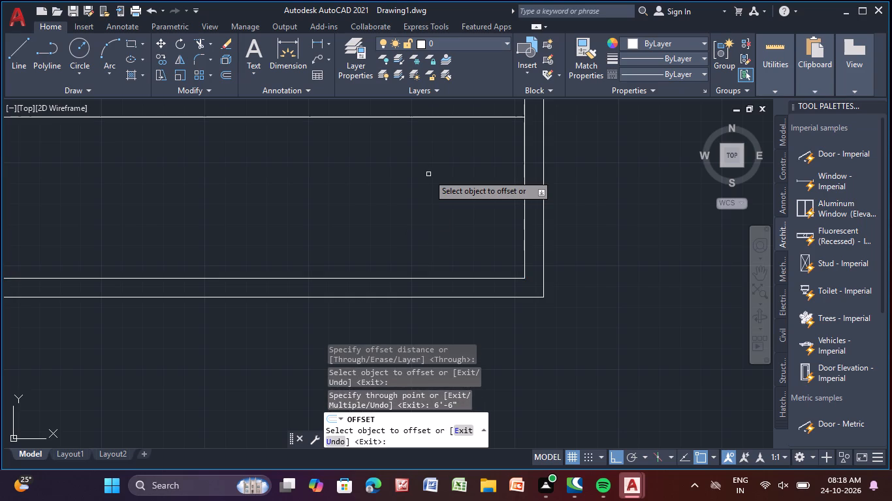
Offset the 6'-6" offset line 10' upward to mark the top of the lower rooms.
scroll(429, 179, down, 1)
middle_drag(439, 232, 445, 346)
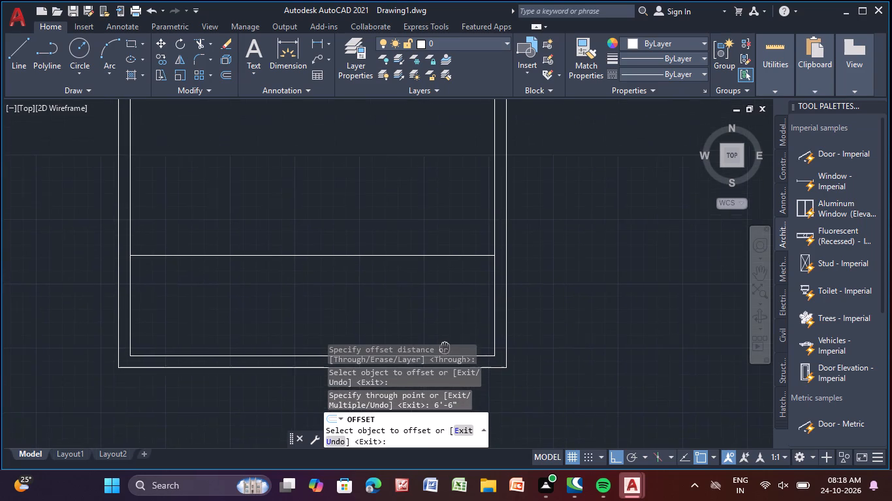
middle_drag(445, 346, 445, 346)
scroll(445, 346, down, 1)
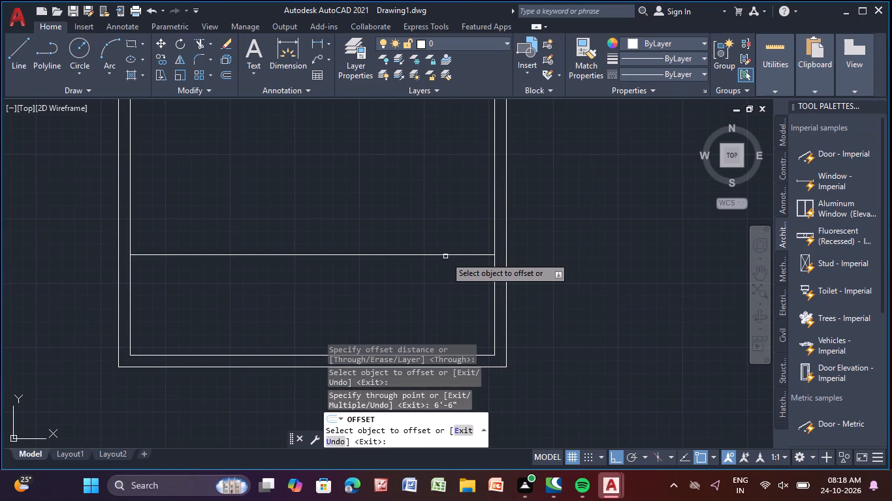
click(447, 255)
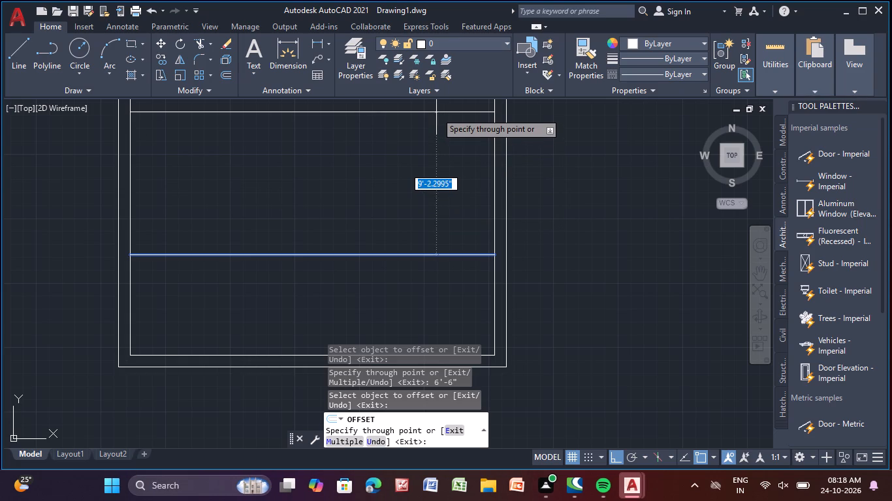
scroll(436, 112, down, 1)
middle_drag(436, 114, 434, 117)
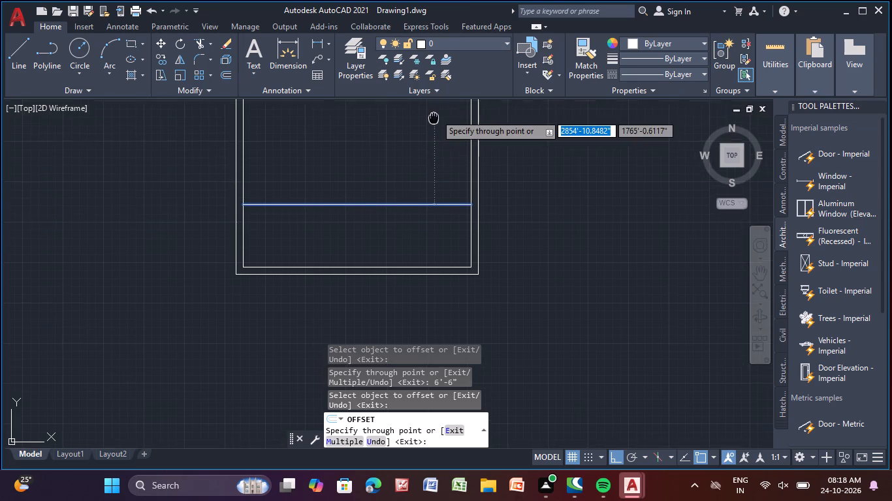
middle_drag(434, 117, 413, 239)
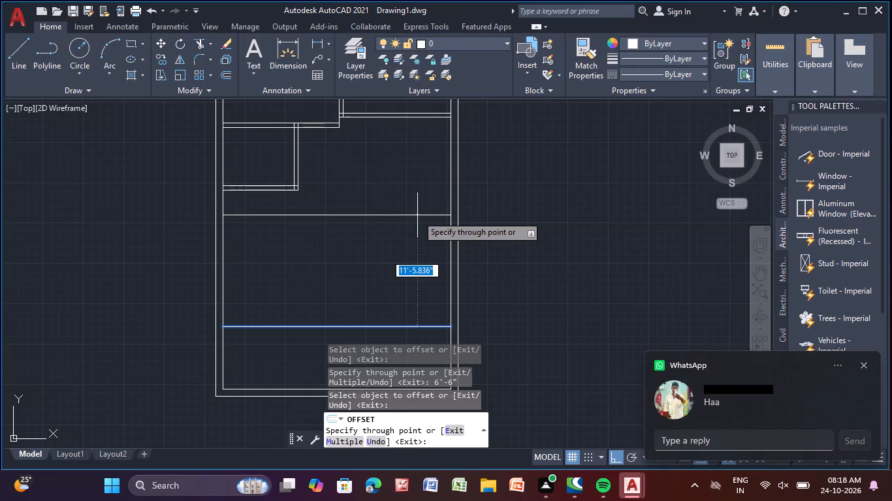
key(1)
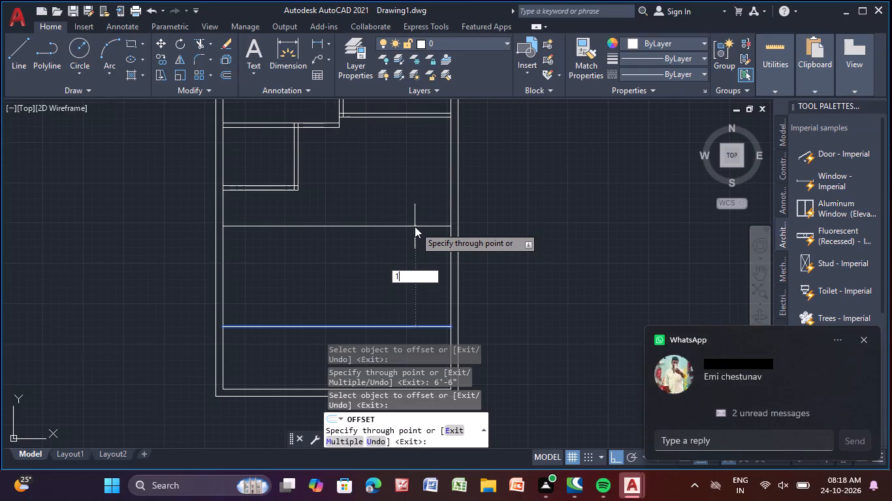
text(0')
key(Return)
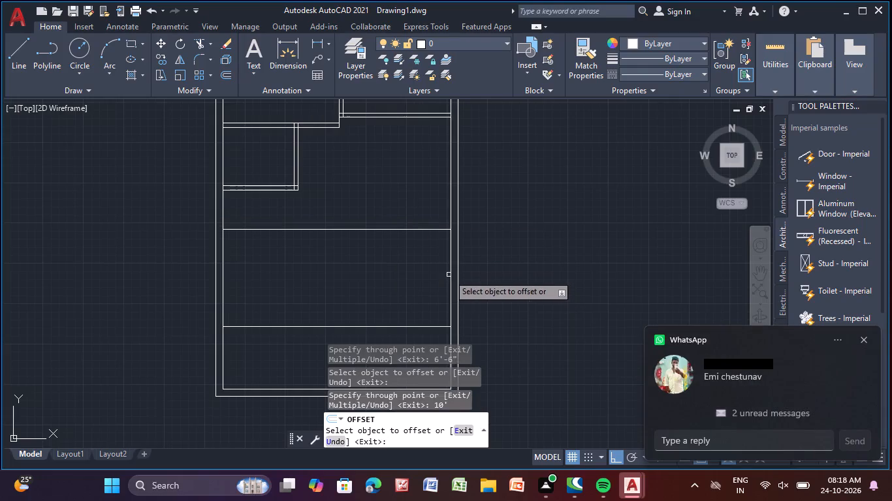
Offset the right inner wall line 11' to the left.
click(450, 273)
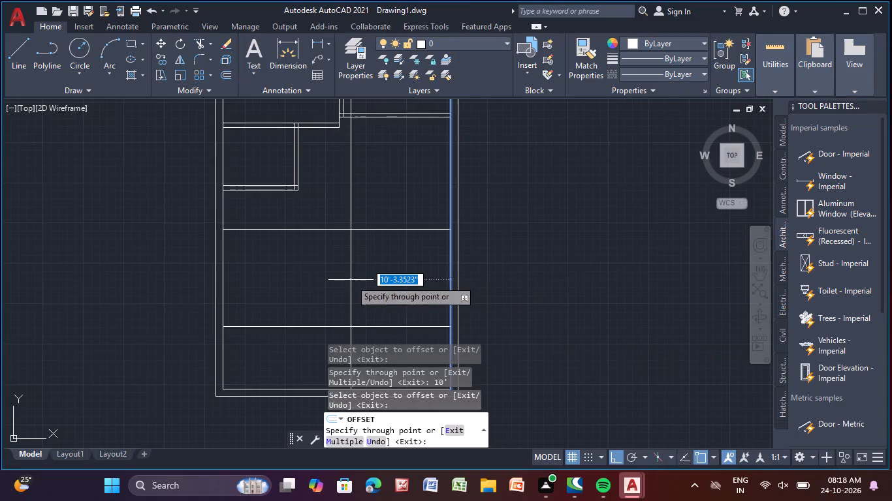
text(11')
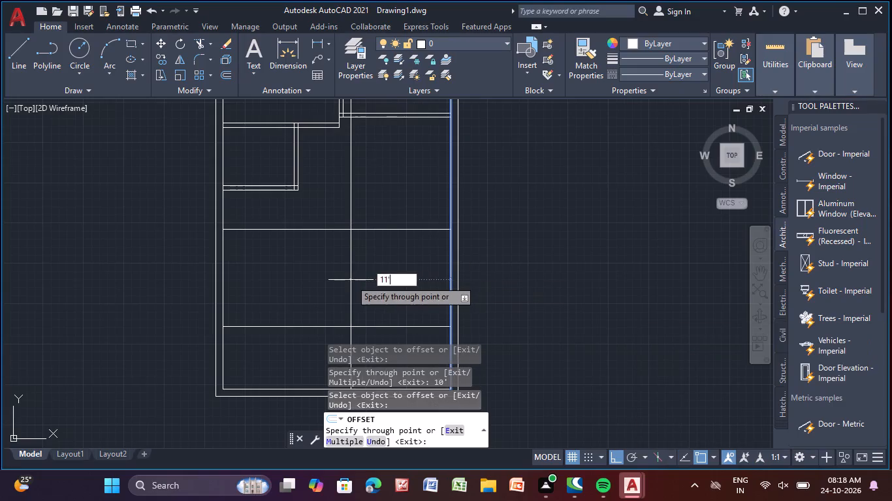
key(Return)
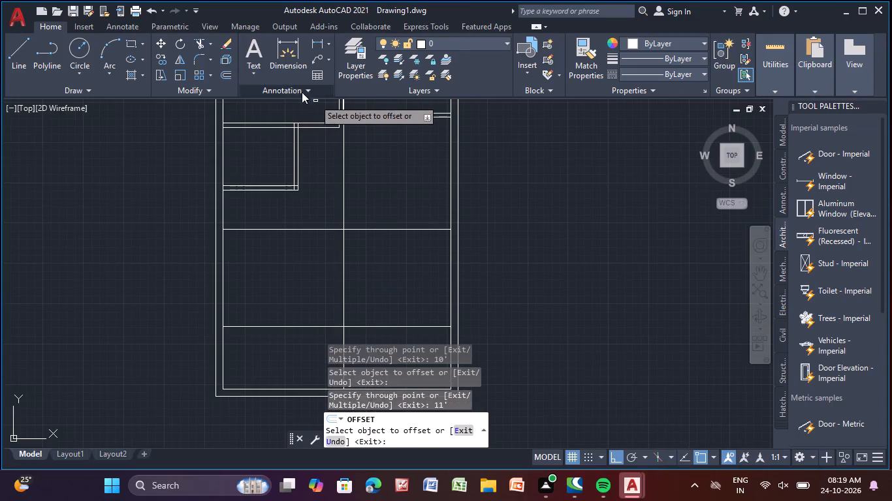
Trim the 11' vertical offset line above the upper horizontal line of the lower rooms.
click(198, 38)
drag(323, 173, 365, 182)
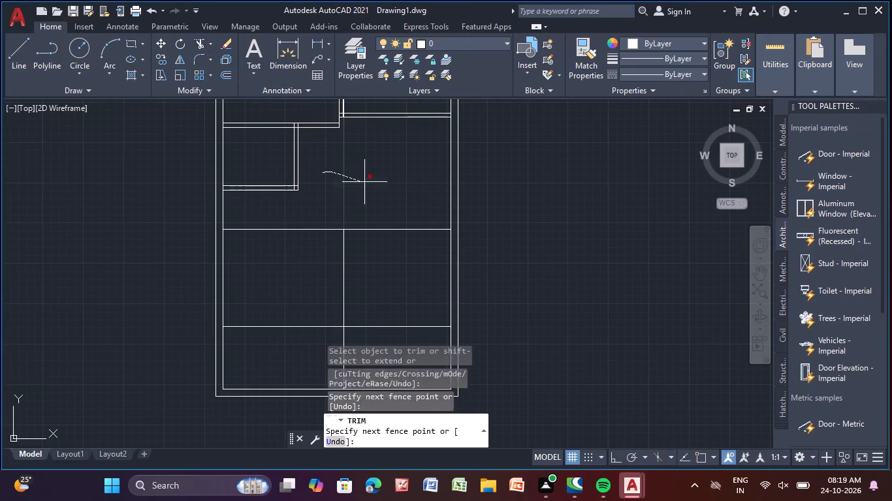
drag(365, 182, 379, 185)
middle_drag(363, 159, 368, 277)
scroll(349, 216, up, 10)
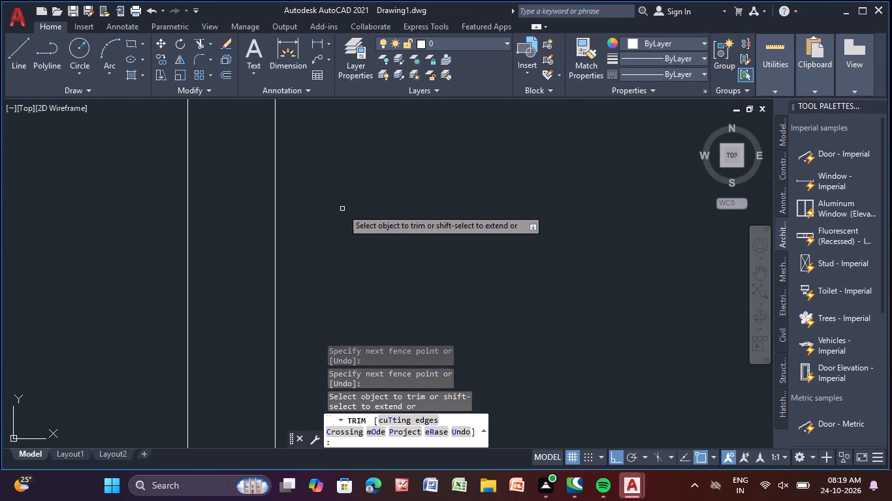
scroll(323, 215, down, 2)
drag(300, 221, 329, 222)
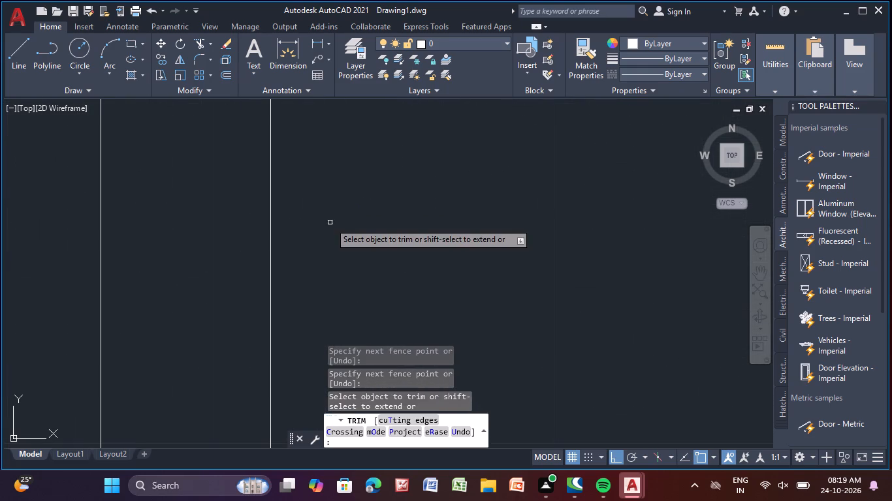
scroll(330, 222, down, 6)
scroll(386, 235, down, 2)
key(Escape)
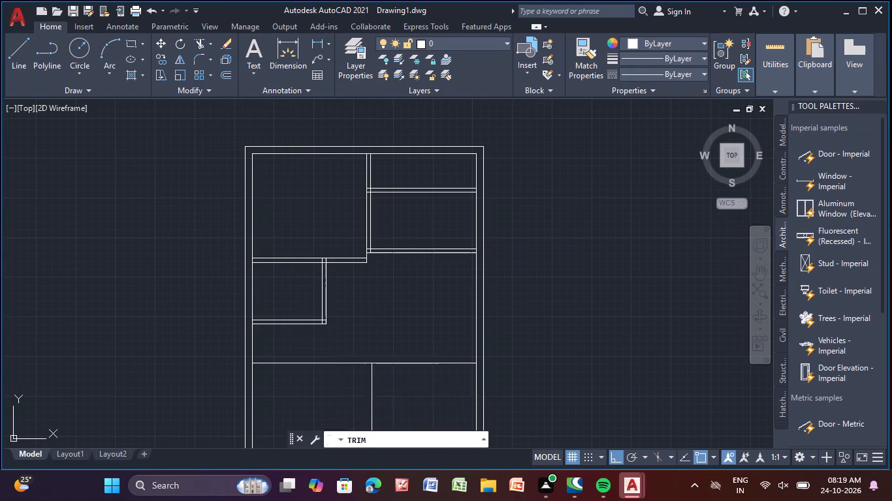
Offset the upper horizontal line of the lower rooms 5" upward to form a full-width partition.
middle_drag(393, 311, 368, 152)
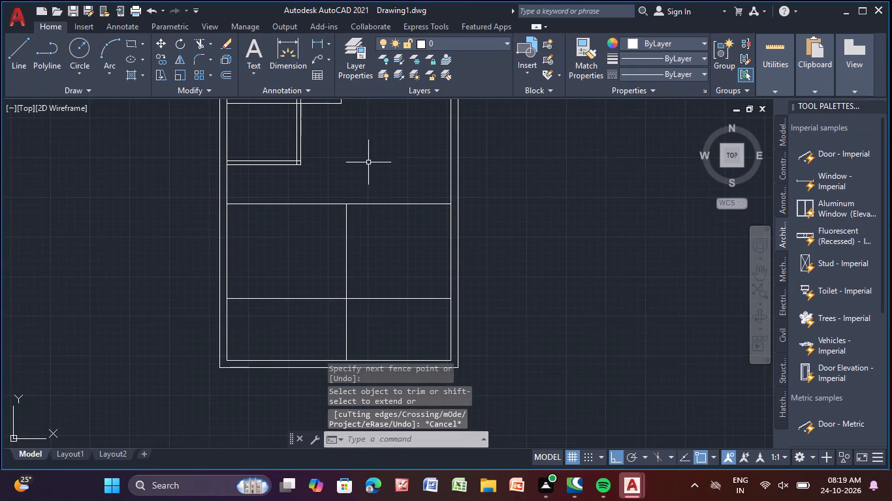
middle_drag(370, 174, 372, 187)
scroll(370, 200, up, 1)
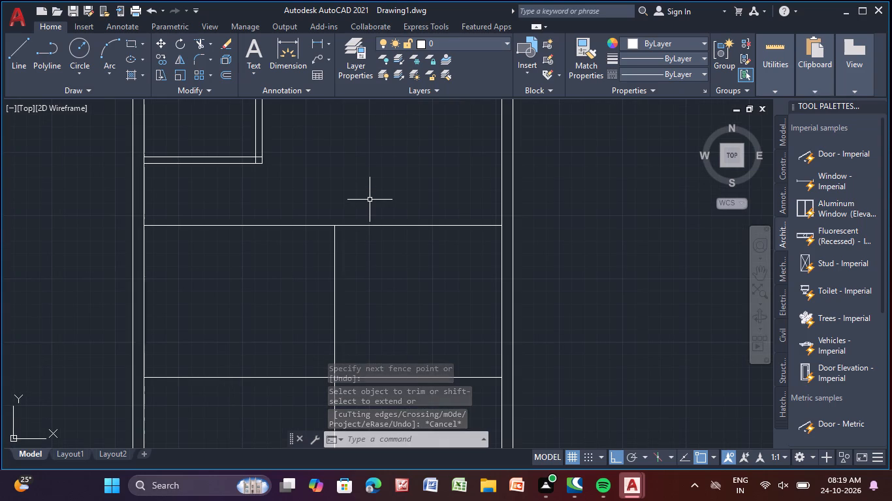
click(225, 76)
key(Return)
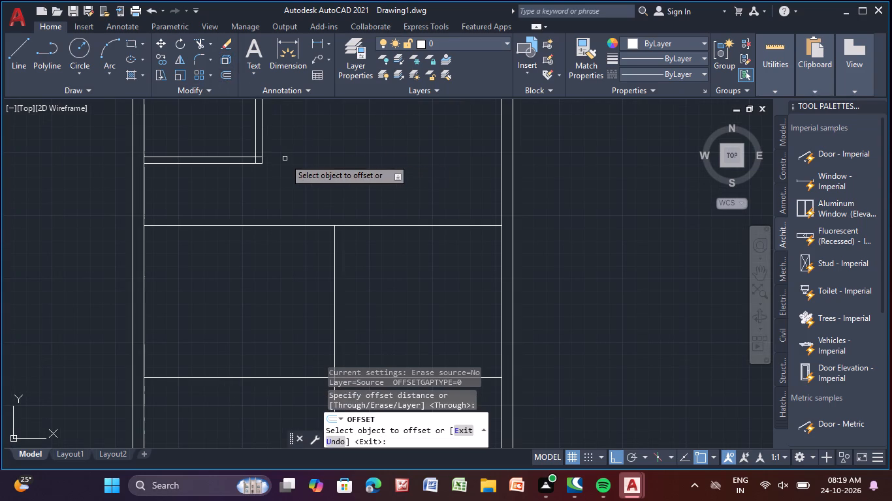
click(394, 226)
scroll(395, 227, down, 1)
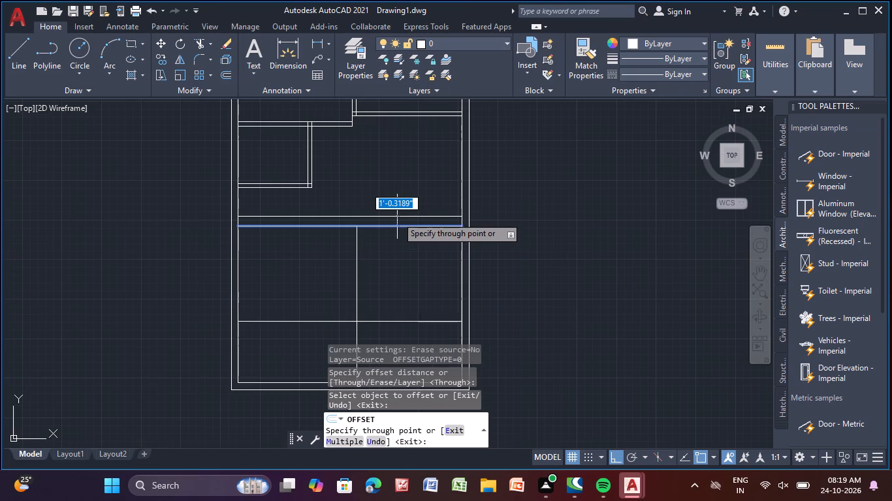
key(5)
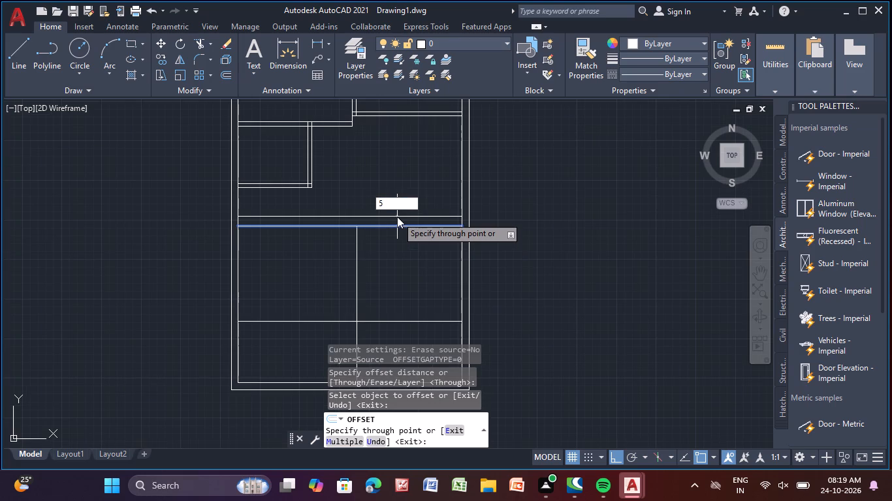
key(shift+quotedbl)
key(Return)
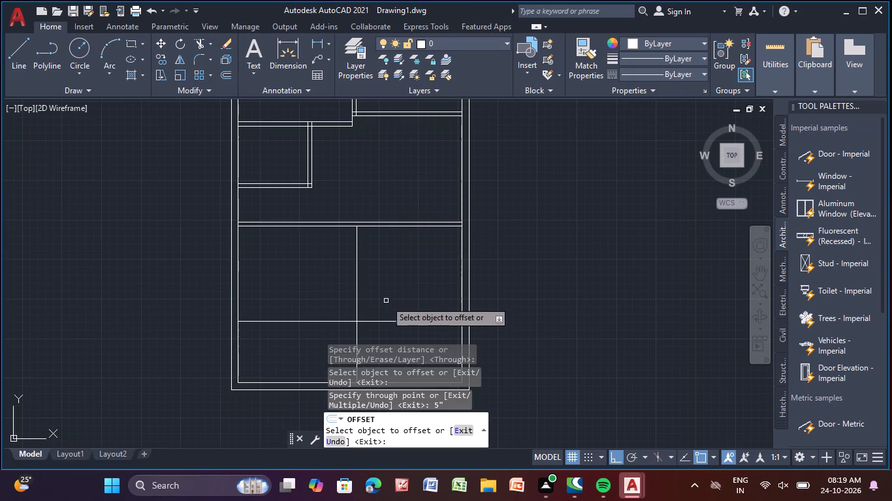
Offset the lower full-width horizontal line 5" upward to form the partition above the bottom strip.
middle_drag(386, 300, 381, 235)
click(392, 256)
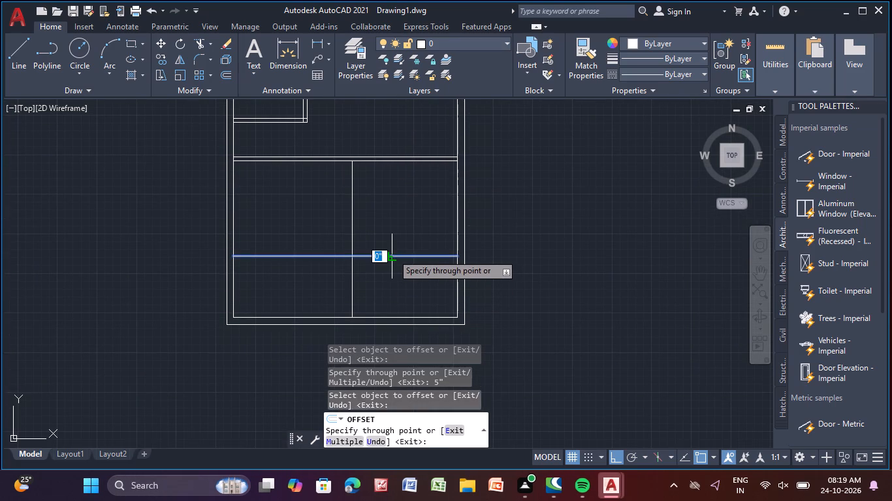
key(5)
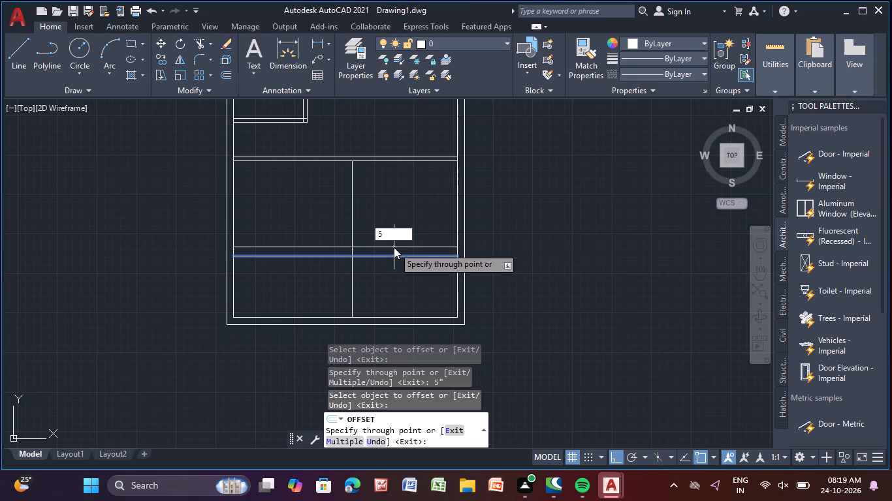
key(shift+quotedbl)
key(Return)
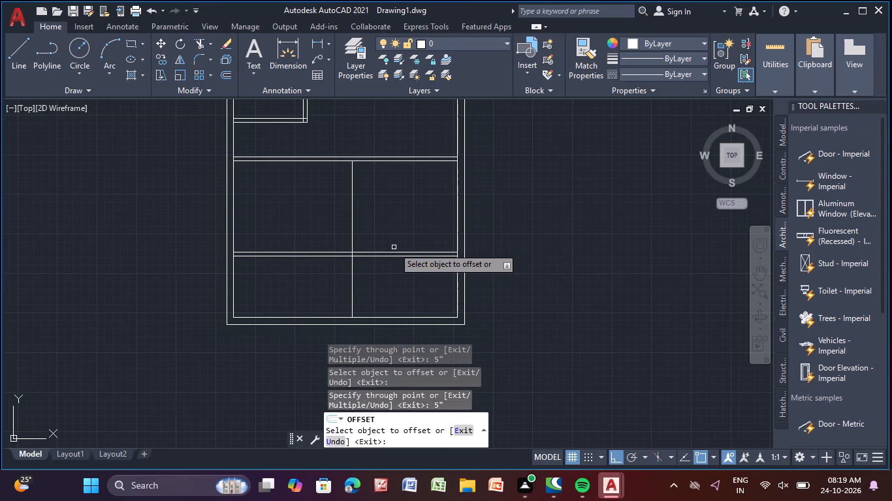
Offset the vertical line dividing the lower rooms 5" to the left to form its partition.
click(351, 200)
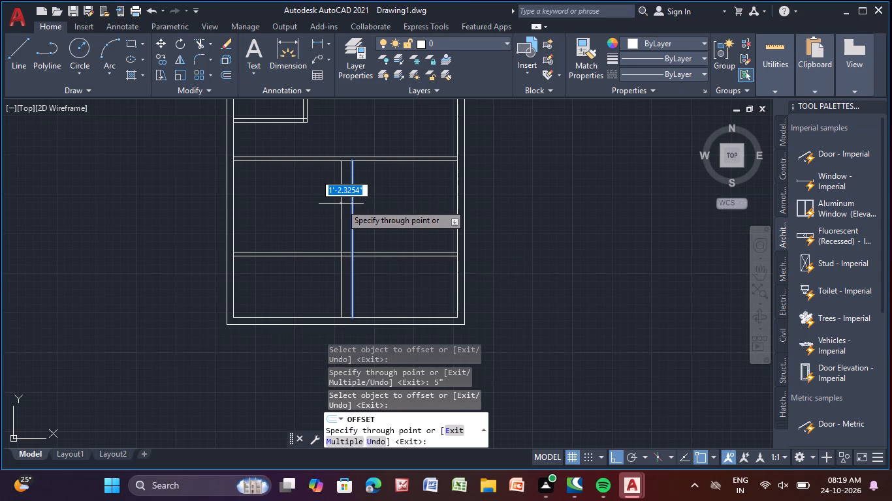
key(6)
key(BackSpace)
key(5)
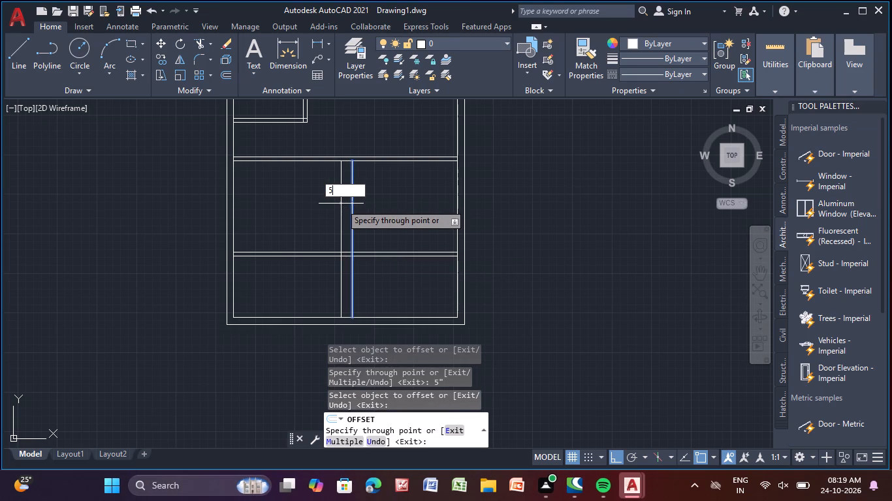
key(shift+quotedbl)
key(Return)
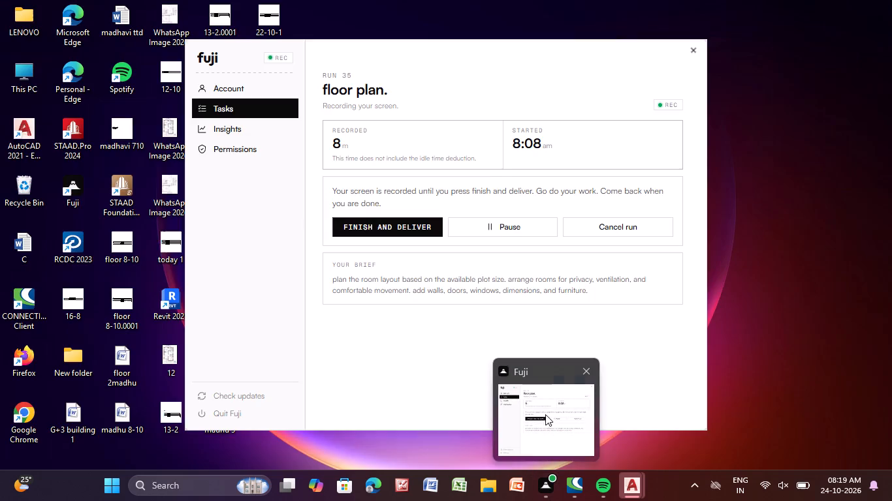
scroll(379, 220, down, 1)
middle_drag(379, 222, 374, 305)
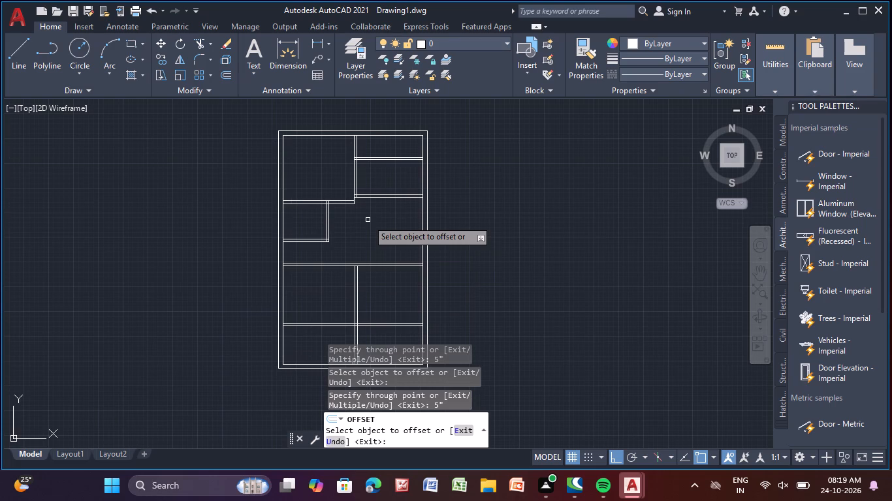
Offset the upper line of the full-width partition above the lower rooms 5' upward.
scroll(368, 220, down, 1)
scroll(521, 247, up, 1)
middle_drag(521, 247, 556, 215)
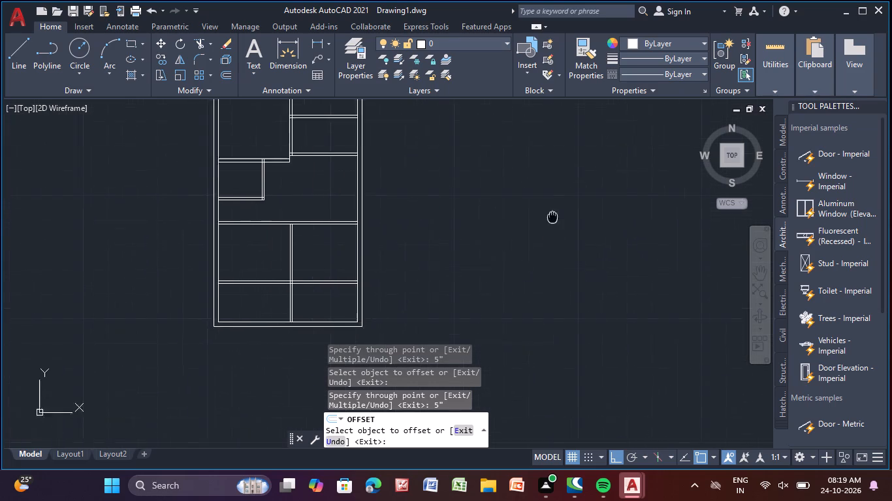
middle_drag(556, 215, 618, 163)
middle_drag(575, 170, 579, 215)
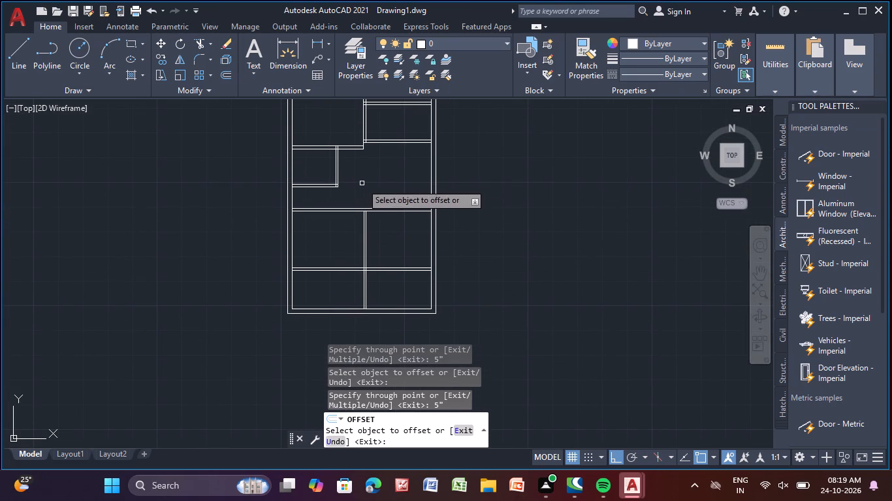
middle_drag(364, 183, 389, 175)
scroll(389, 175, down, 2)
middle_drag(389, 175, 390, 177)
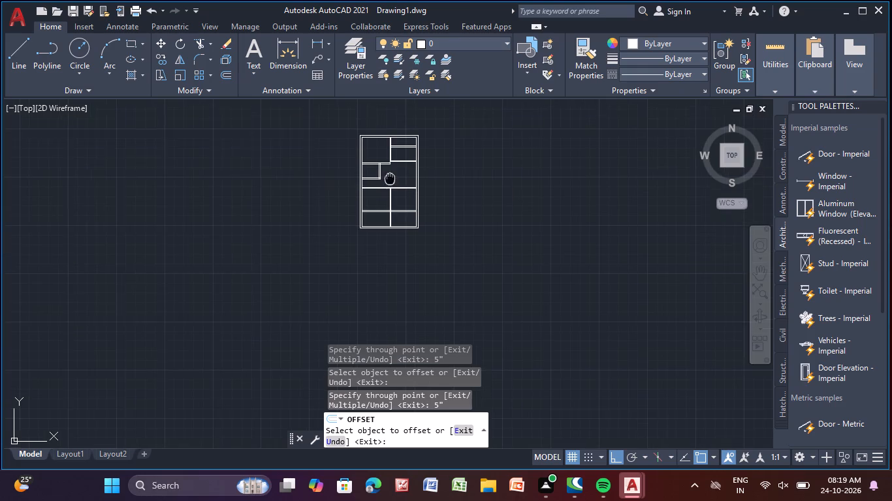
middle_drag(390, 177, 392, 192)
scroll(402, 206, up, 5)
middle_drag(412, 189, 397, 308)
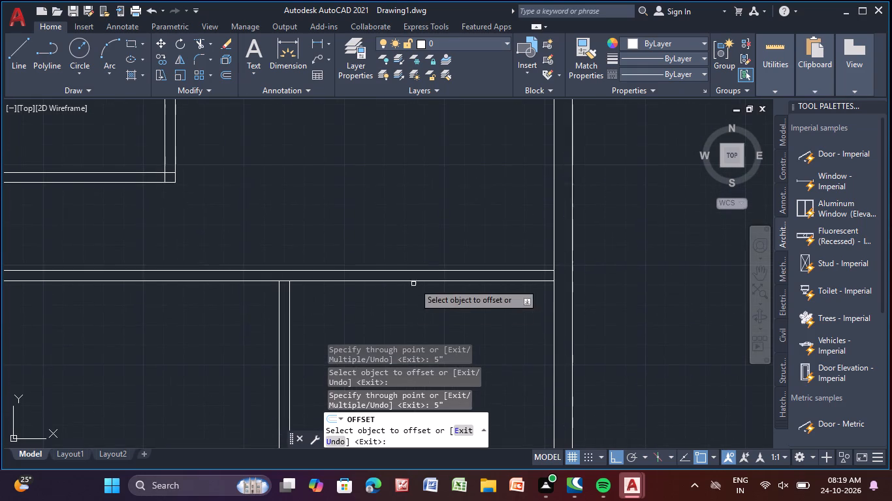
click(422, 271)
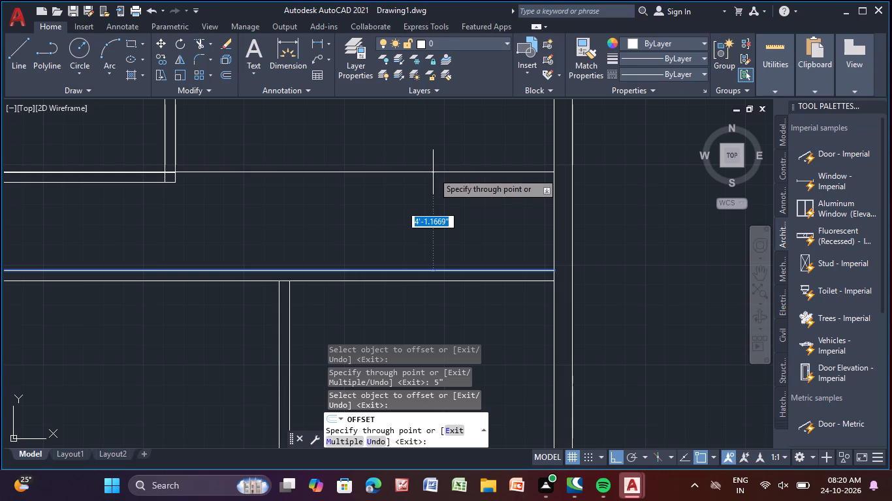
key(5)
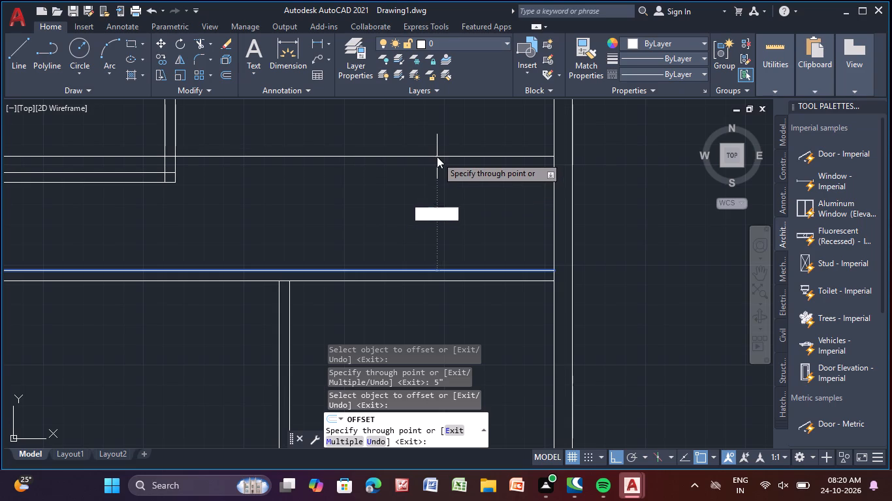
key(apostrophe)
key(Return)
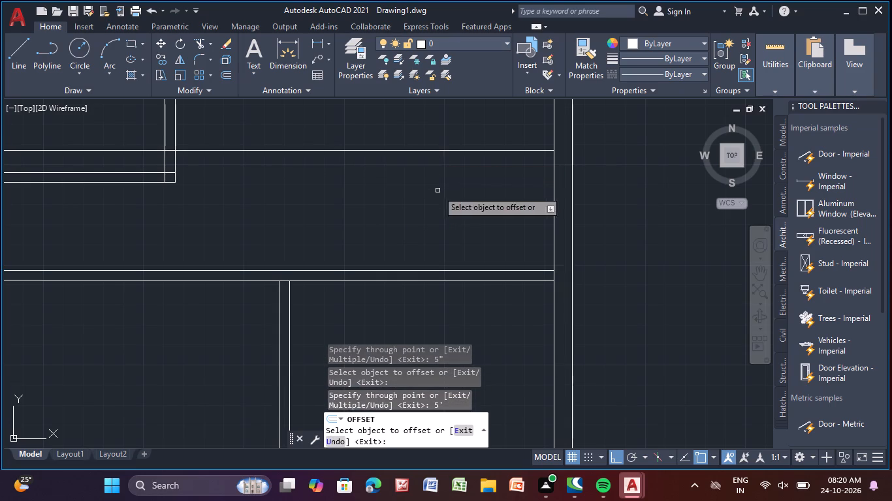
Trim the part of the new 5' offset line that crosses the small left room.
middle_drag(438, 190, 509, 271)
click(192, 38)
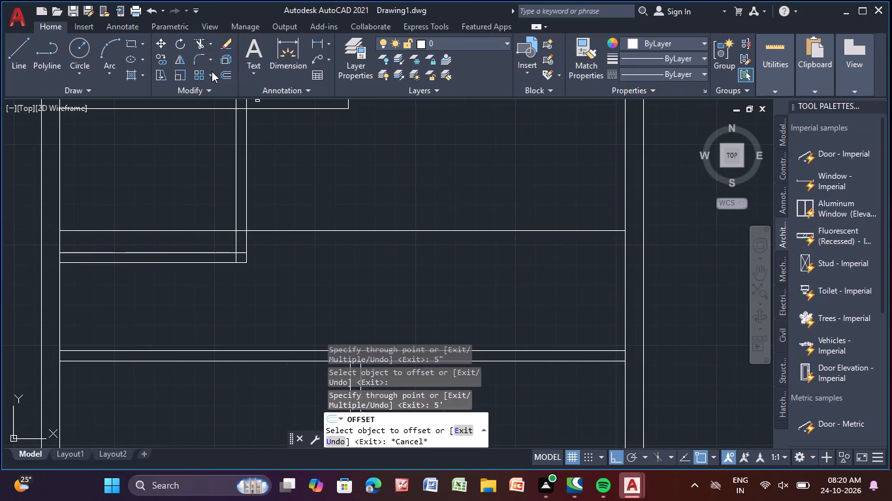
click(178, 230)
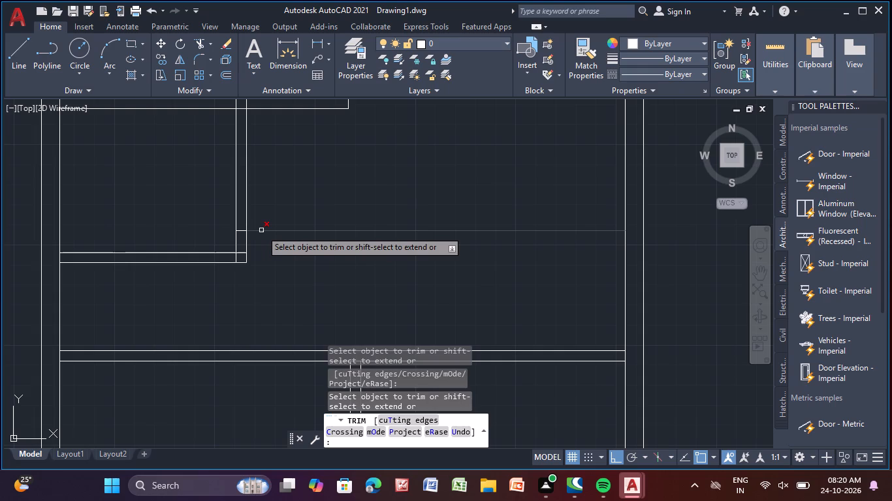
key(Escape)
key(Escape)
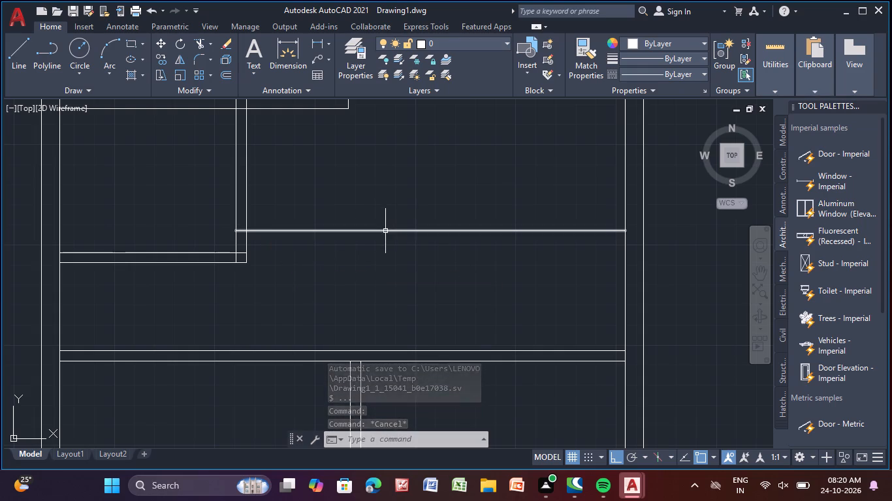
Offset the trimmed horizontal line 5" upward to form a partition reaching the right outer wall.
click(385, 231)
click(227, 73)
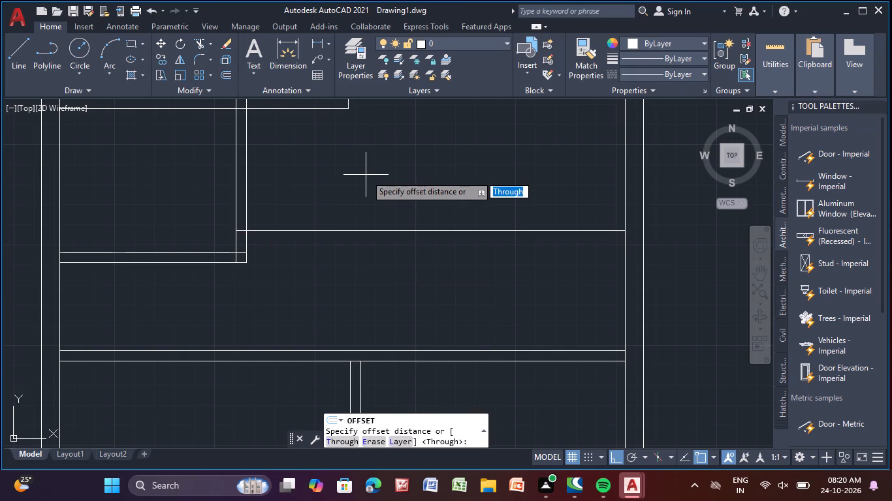
key(Return)
key(5)
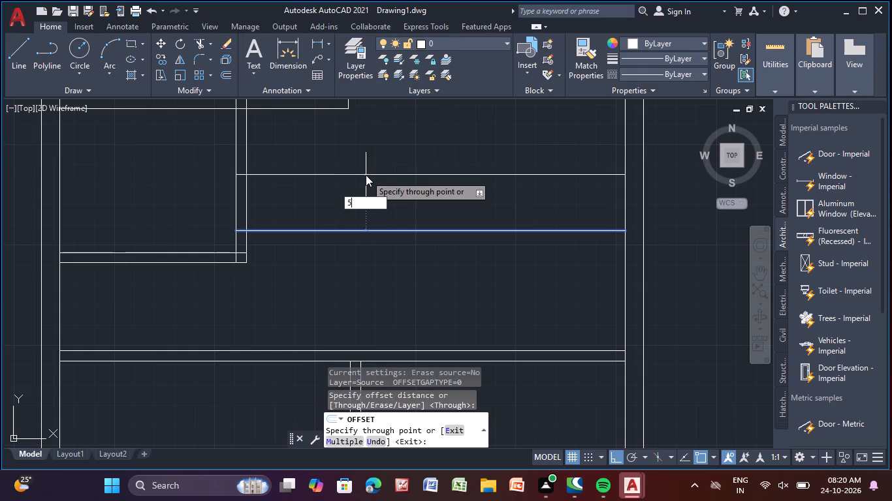
key(shift+quotedbl)
key(Return)
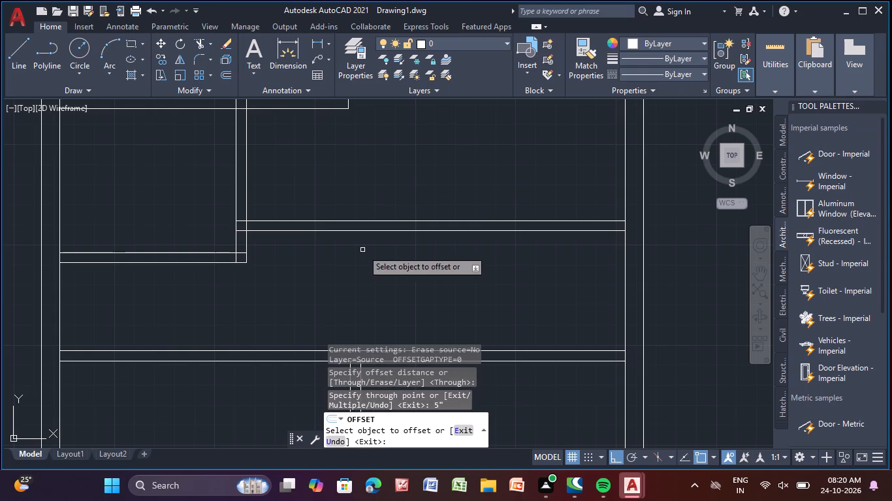
middle_drag(370, 272, 364, 177)
scroll(365, 183, down, 1)
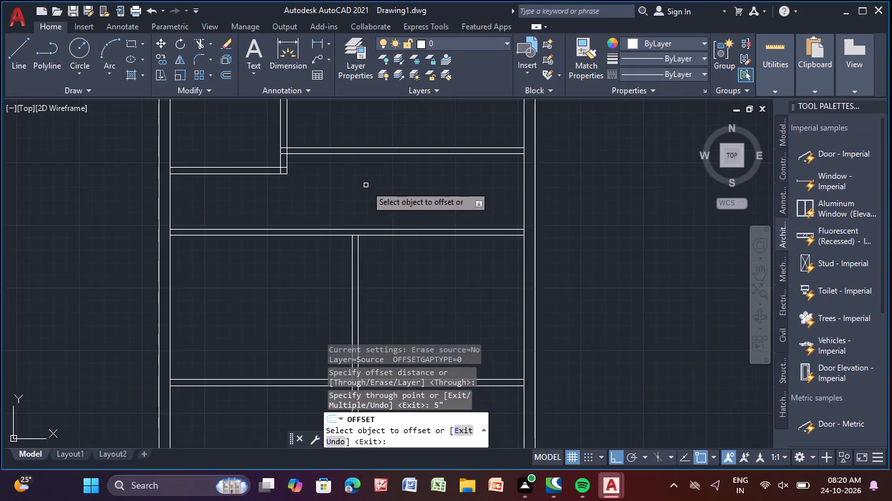
middle_drag(366, 186, 368, 230)
key(Escape)
key(Escape)
key(Escape)
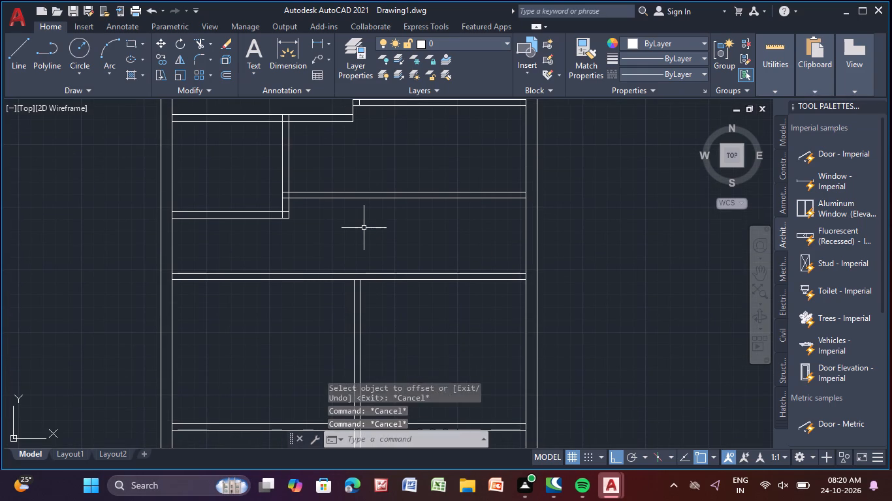
key(Escape)
Extend both lines of the lower rooms' vertical partition upward to the top line of the new horizontal partition.
text(ex)
click(401, 254)
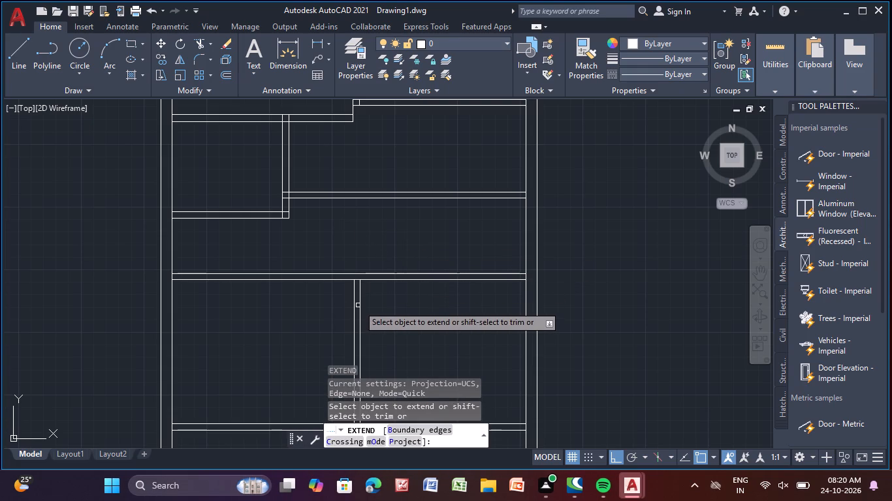
click(360, 297)
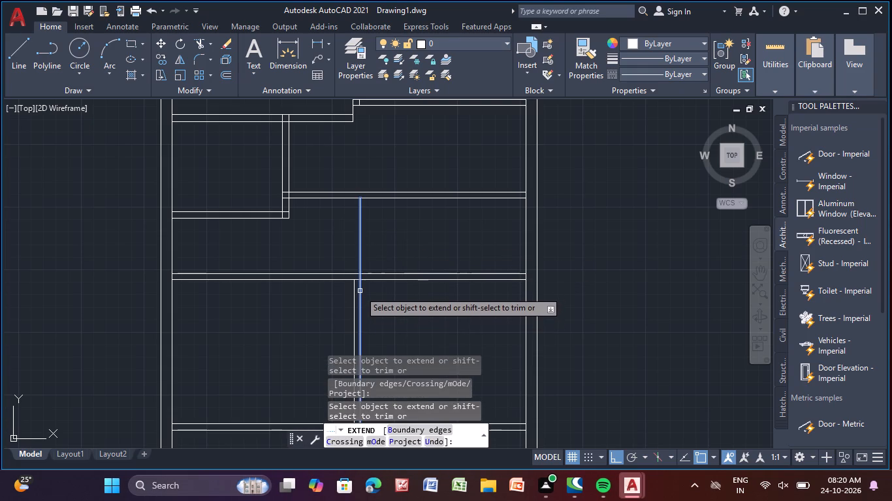
click(360, 291)
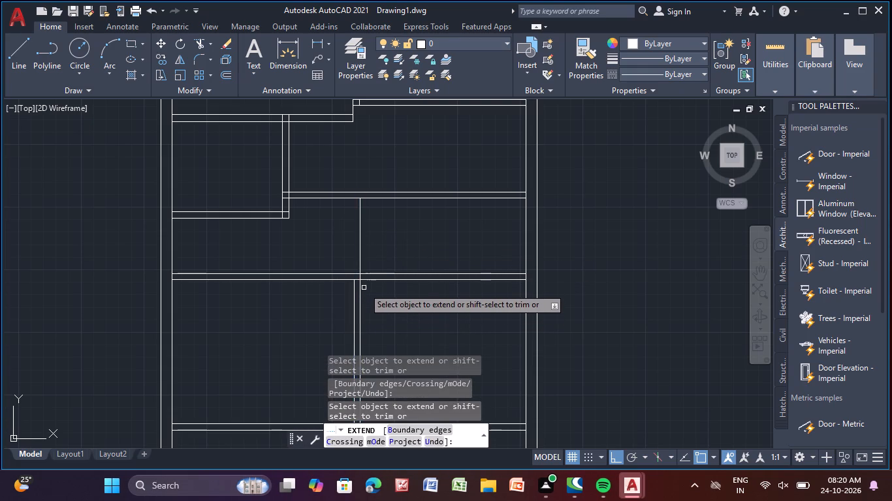
click(362, 250)
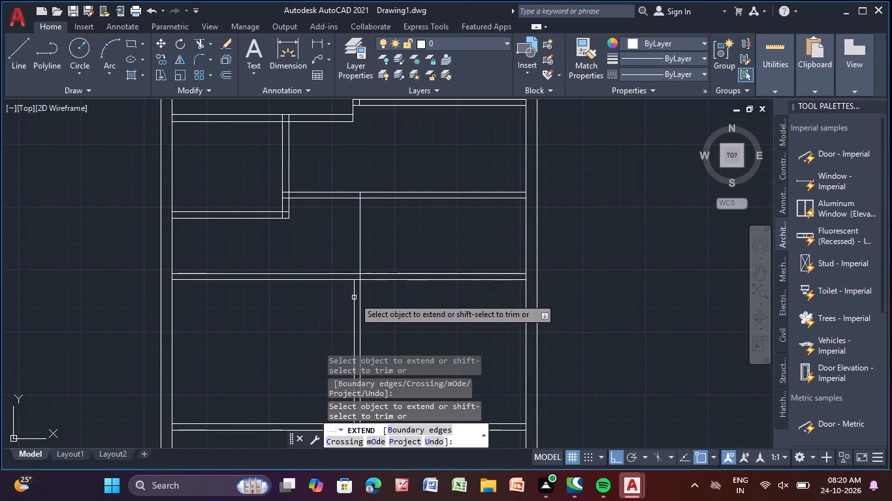
click(355, 299)
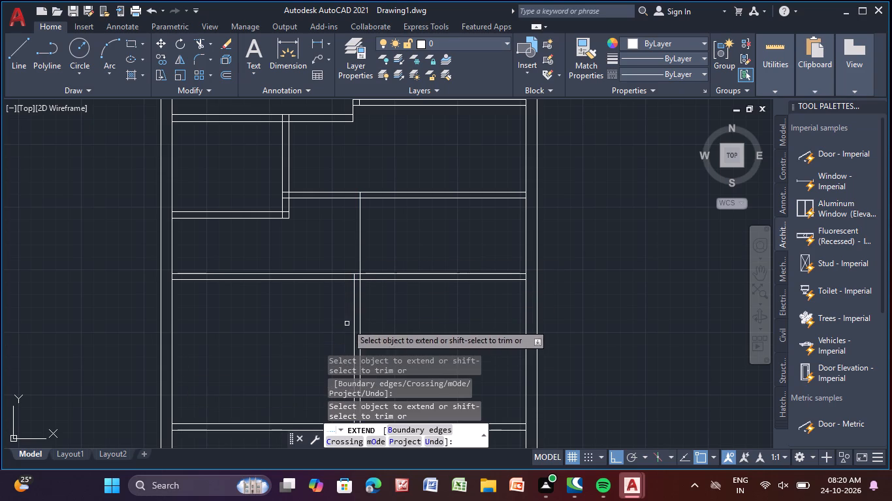
click(354, 299)
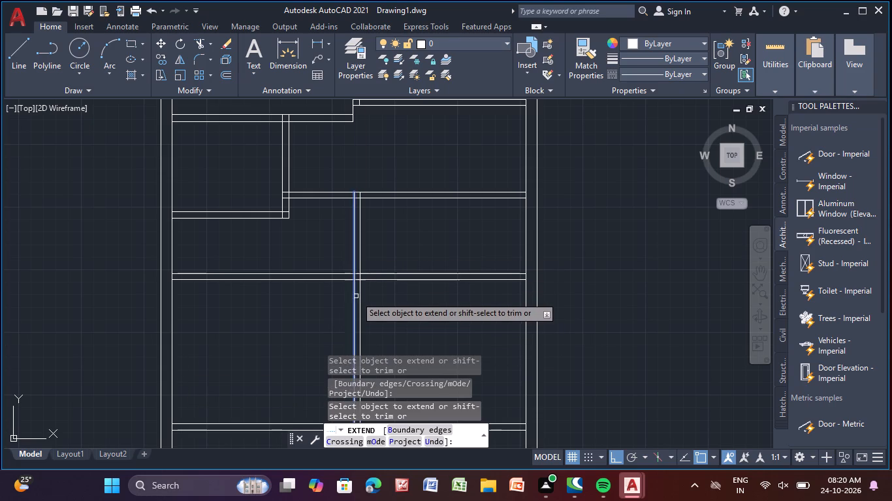
click(352, 293)
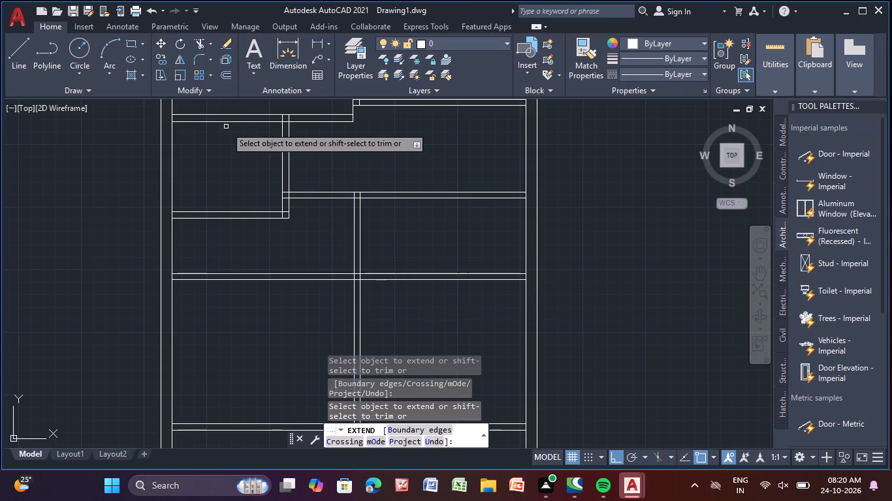
Trim the new horizontal partition and the full-width partition below it on the left side of the vertical partition.
click(201, 46)
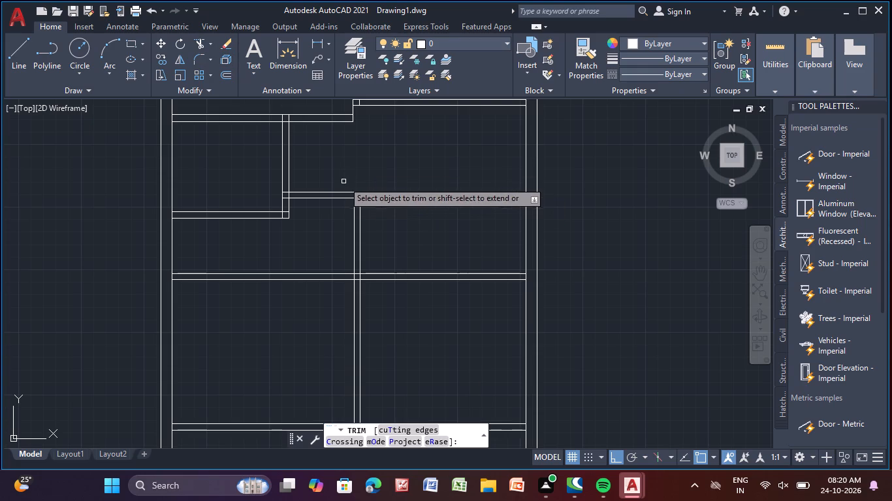
drag(343, 180, 342, 215)
drag(313, 267, 284, 322)
Trim the vertical partition between the new horizontal partition and the next horizontal partition below it.
scroll(281, 316, down, 1)
middle_drag(281, 314, 281, 312)
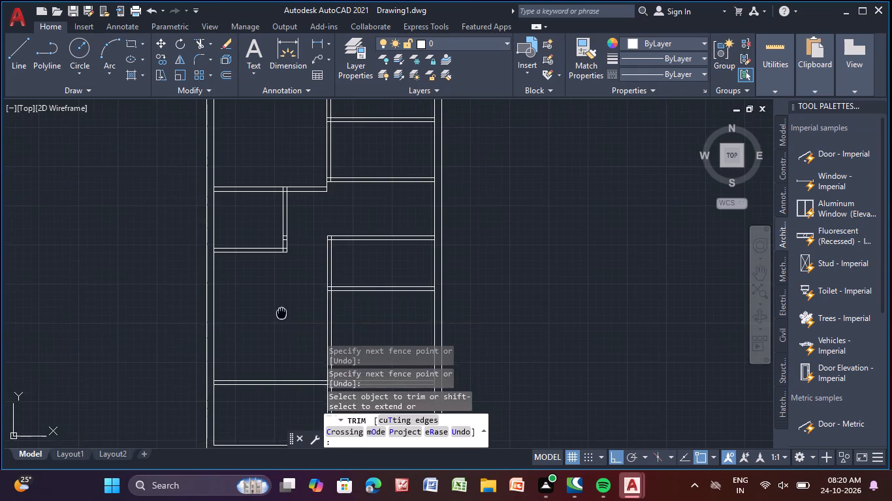
middle_drag(281, 312, 310, 203)
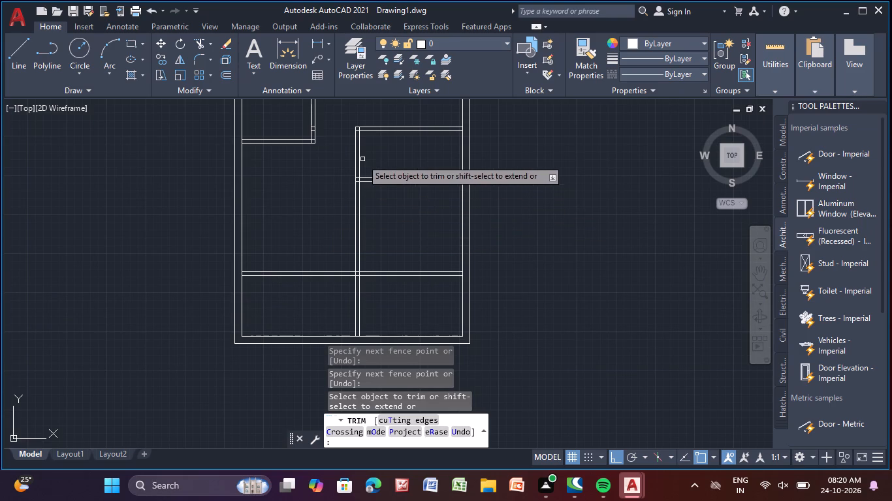
drag(345, 152, 382, 152)
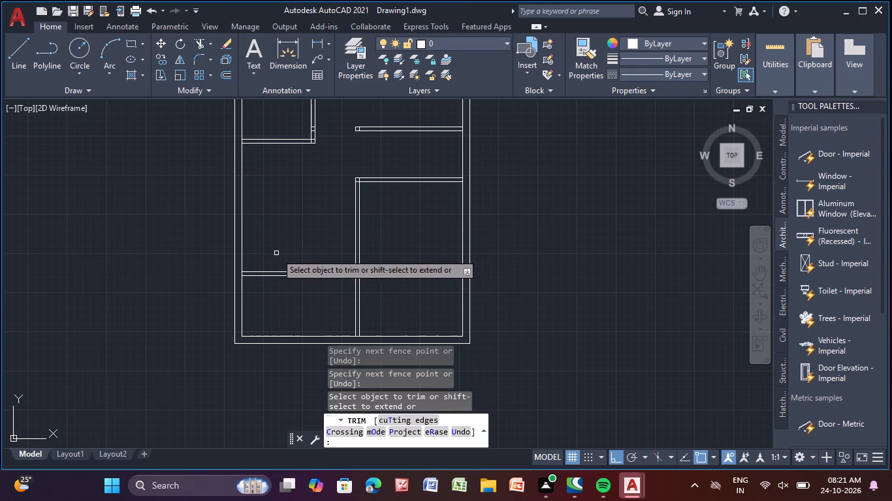
key(Escape)
Draw a short vertical line across the partition above the bottom strip, between the left outer wall and the vertical partition.
click(8, 51)
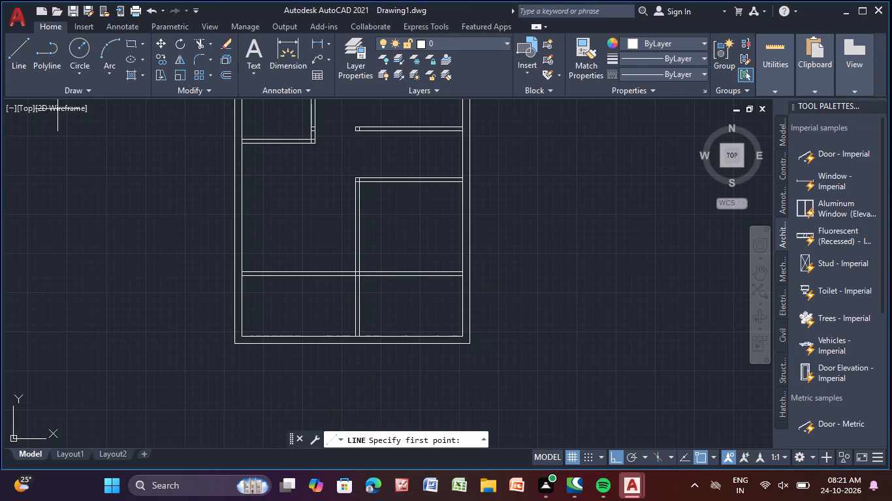
middle_drag(287, 292, 347, 298)
scroll(344, 295, up, 3)
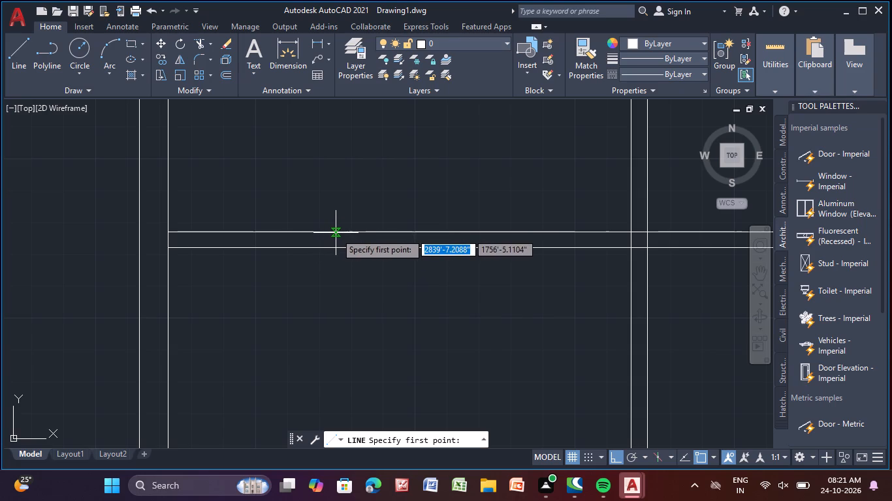
click(336, 233)
click(336, 249)
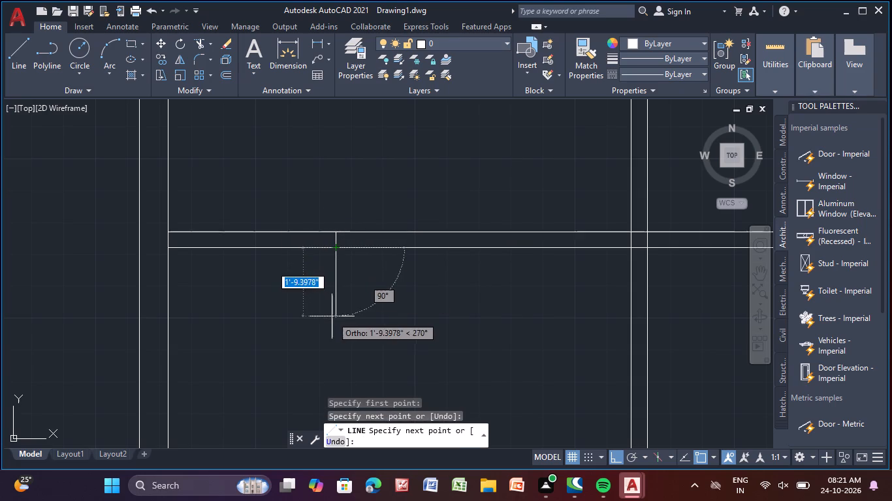
key(Escape)
key(Escape)
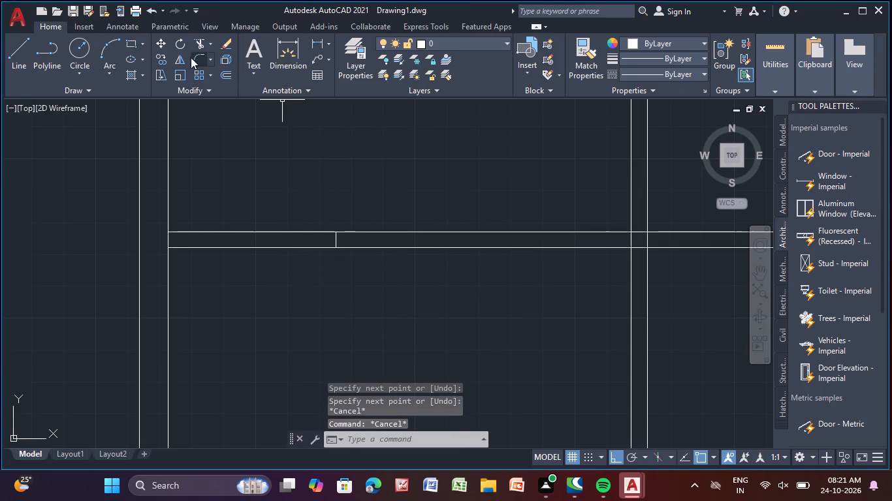
Trim both partition lines between the left outer wall and the short closing line to leave an opening.
click(202, 43)
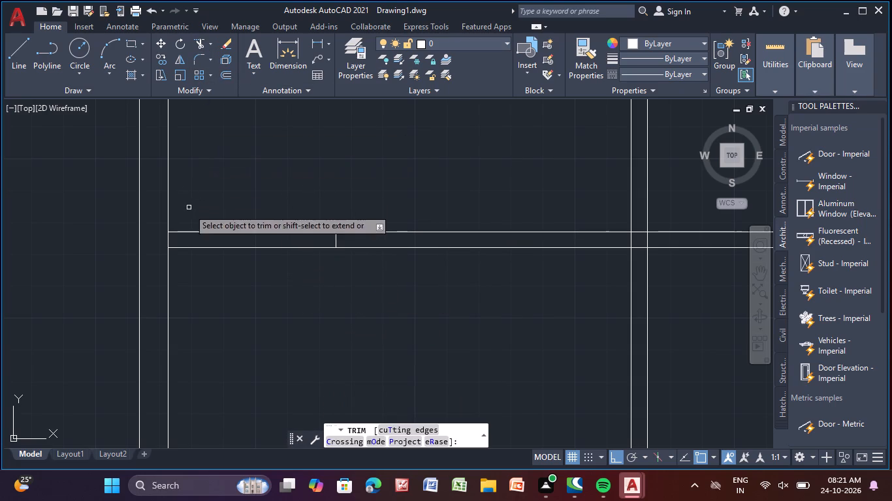
drag(216, 222, 216, 278)
key(Escape)
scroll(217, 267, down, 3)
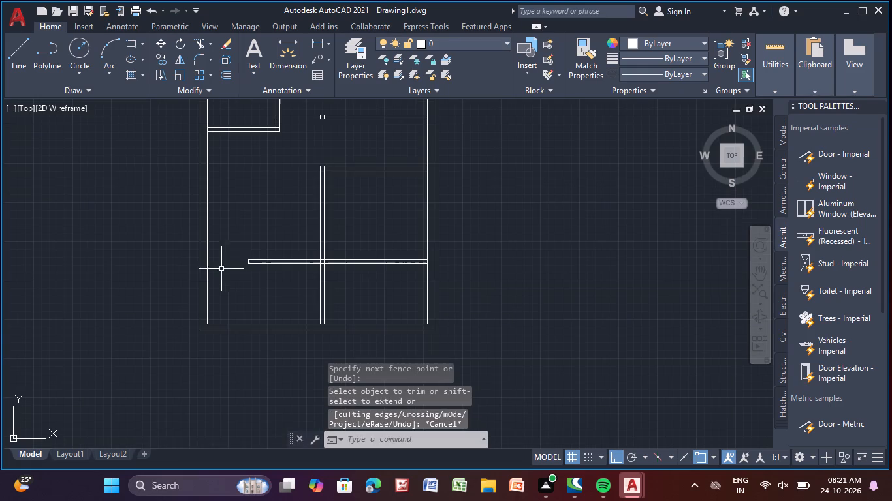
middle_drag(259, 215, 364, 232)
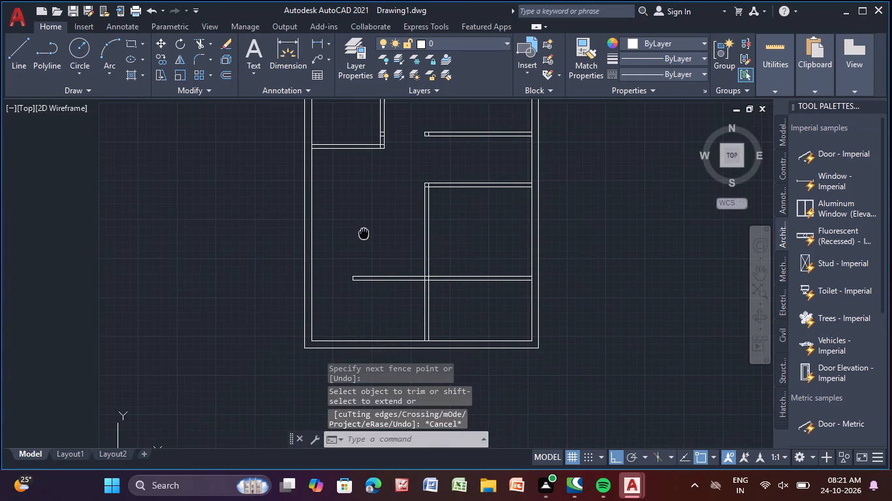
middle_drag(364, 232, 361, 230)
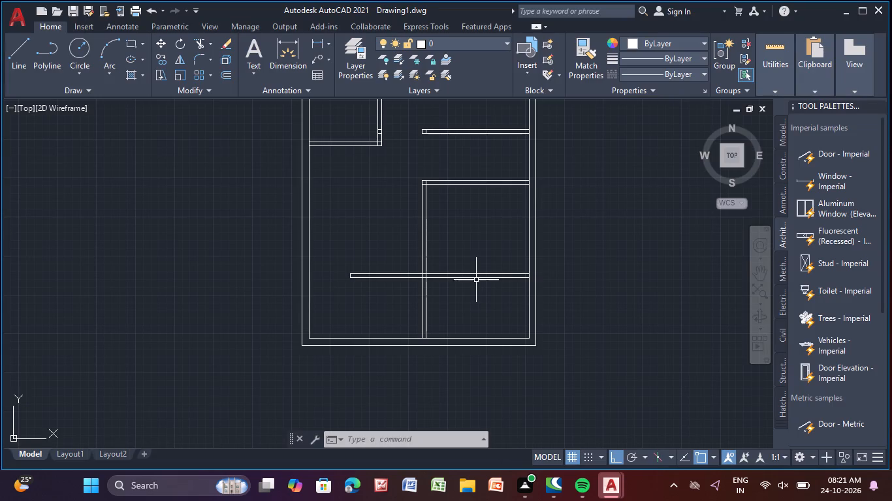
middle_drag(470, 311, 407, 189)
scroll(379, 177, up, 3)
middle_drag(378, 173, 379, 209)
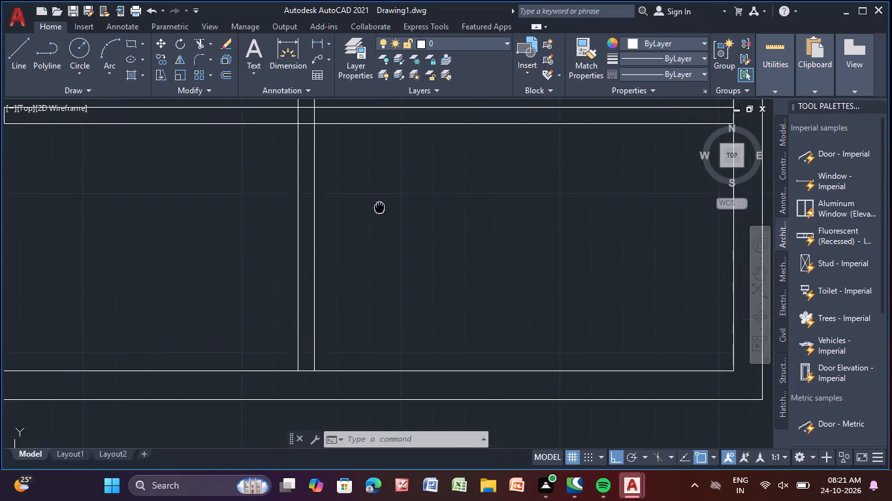
Draw a line from the lowest partition down to the bottom wall, back up 3', and left to the vertical partition's far line.
middle_drag(379, 209, 372, 276)
click(12, 52)
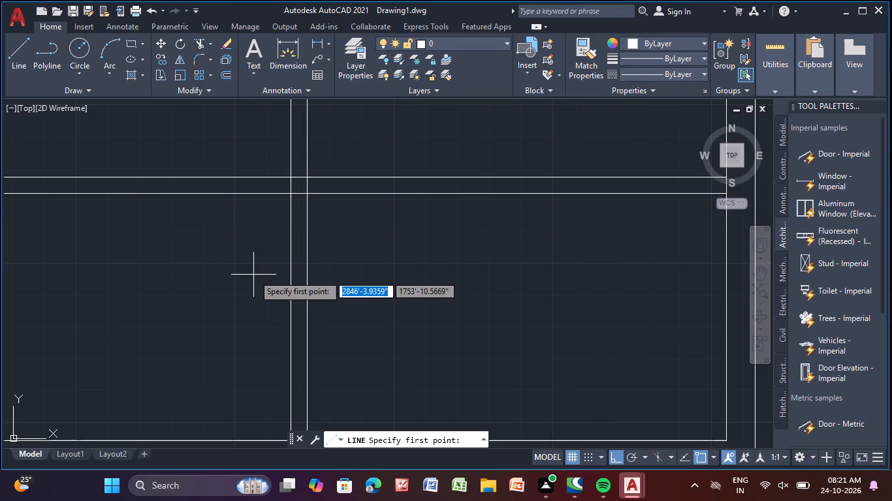
scroll(411, 322, down, 3)
middle_drag(424, 327, 367, 298)
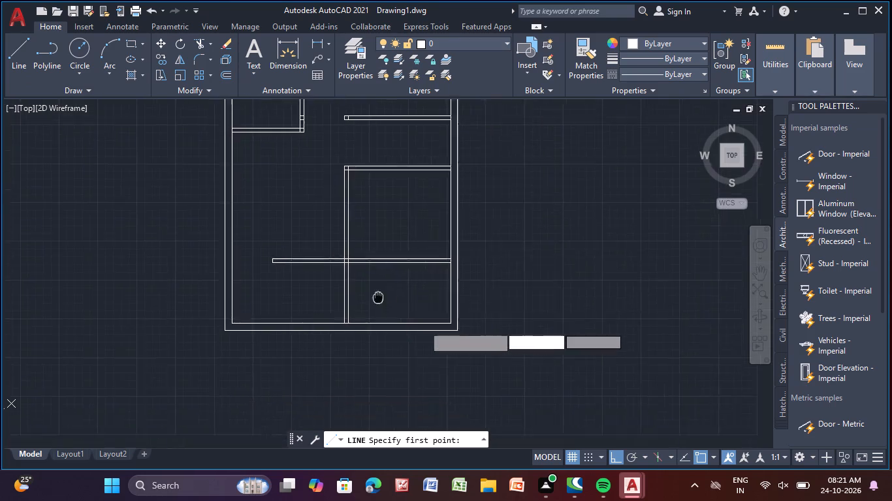
middle_drag(367, 298, 297, 281)
scroll(334, 267, up, 2)
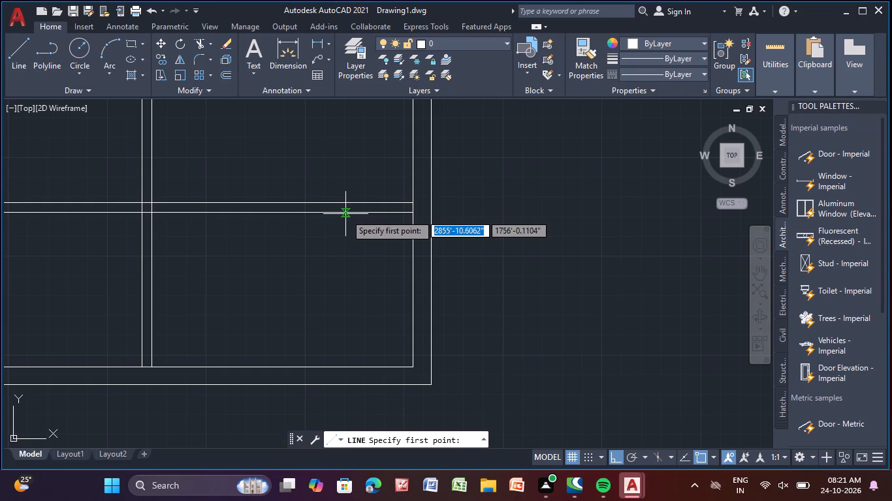
click(345, 214)
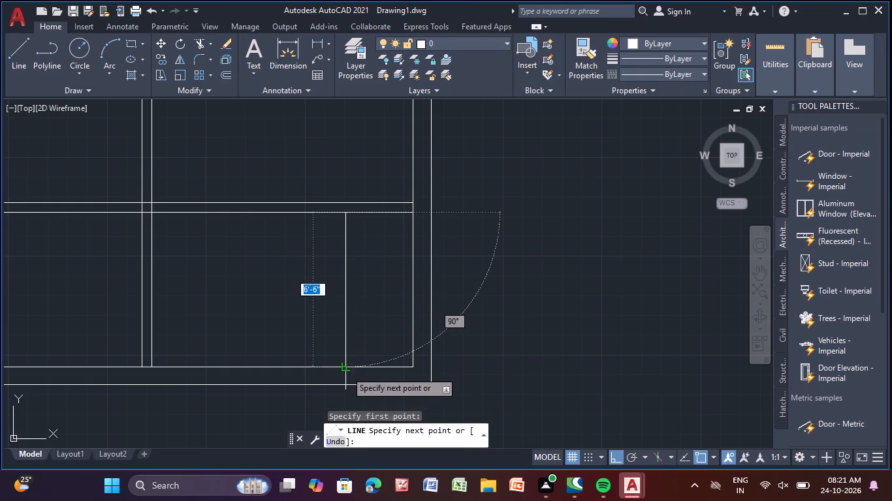
click(346, 371)
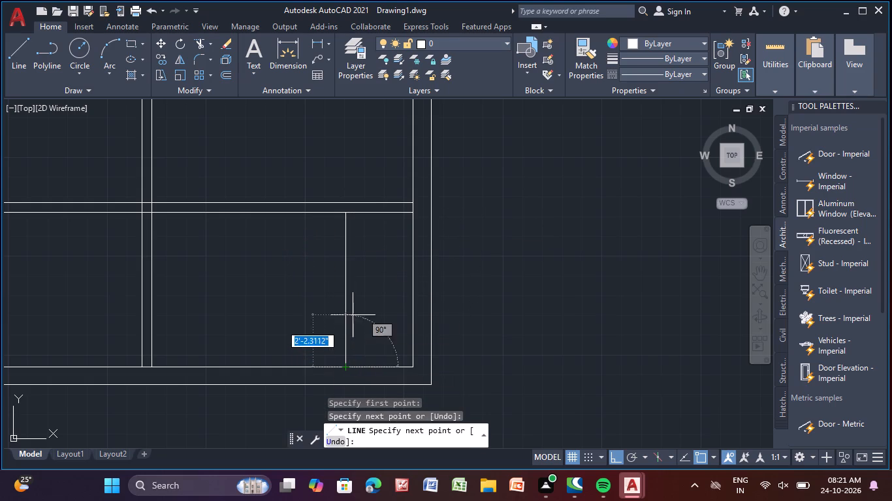
text(3')
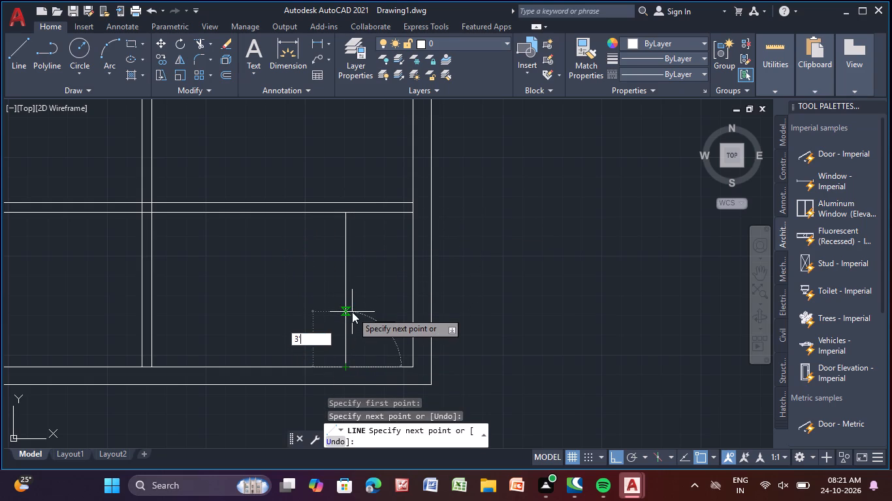
key(Return)
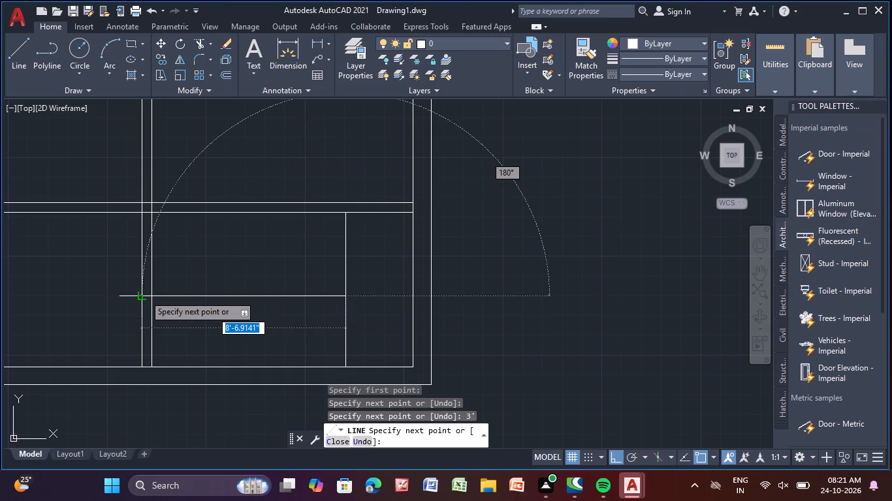
scroll(151, 294, up, 4)
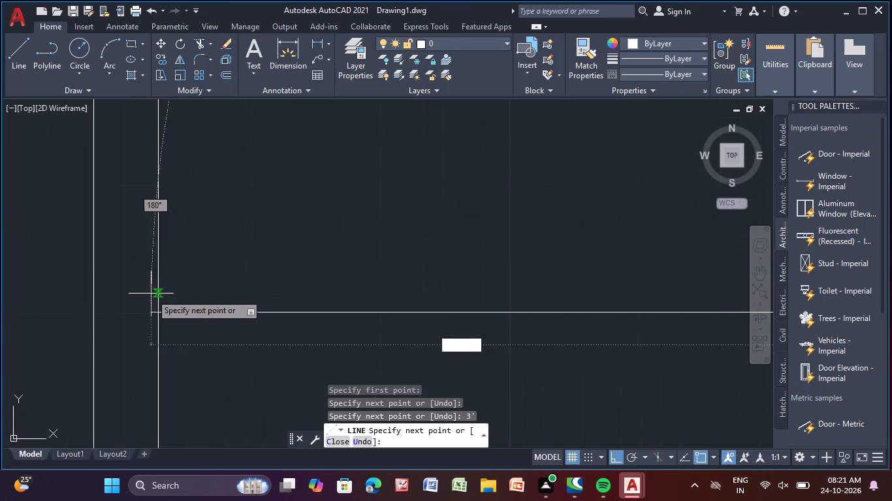
click(90, 310)
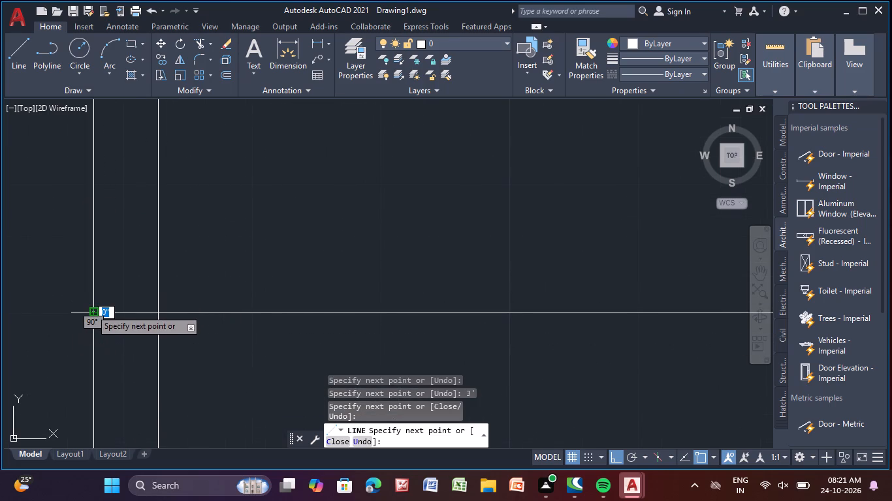
key(Escape)
Draw a line 3' down from the new vertical's top end at the partition, continuing left to the vertical partition's far line.
click(17, 55)
scroll(248, 279, down, 2)
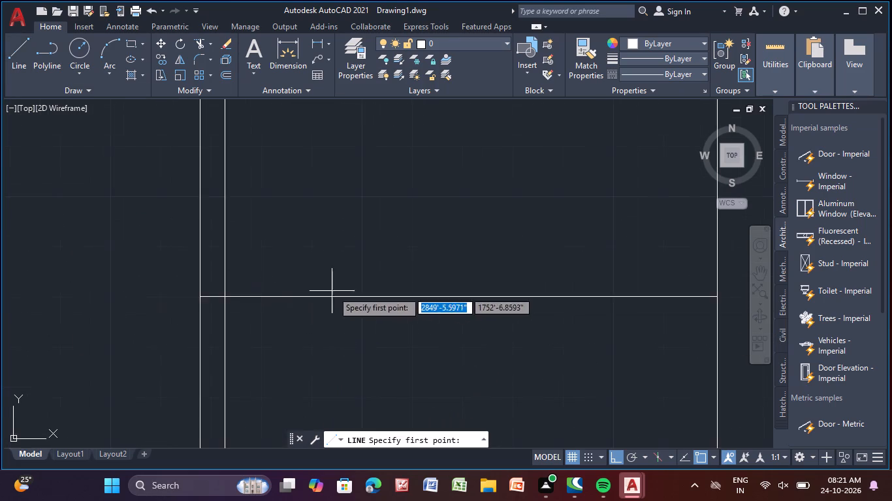
scroll(334, 290, down, 1)
middle_drag(397, 269, 289, 312)
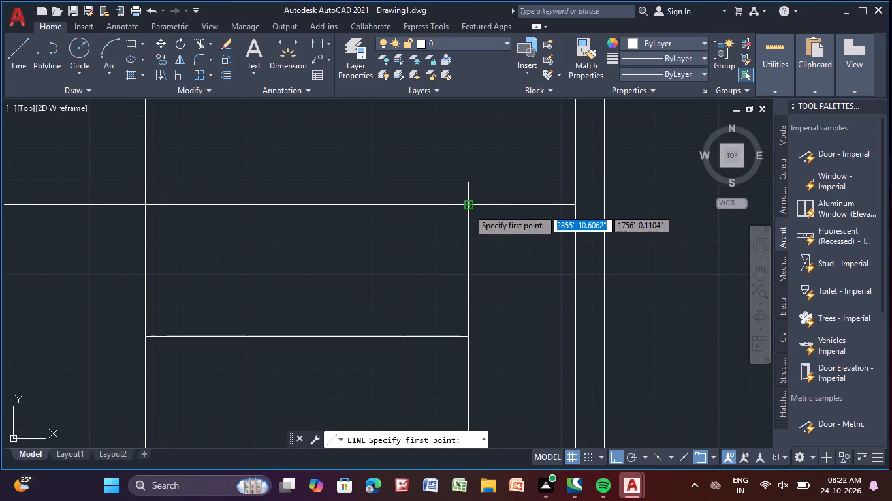
click(468, 209)
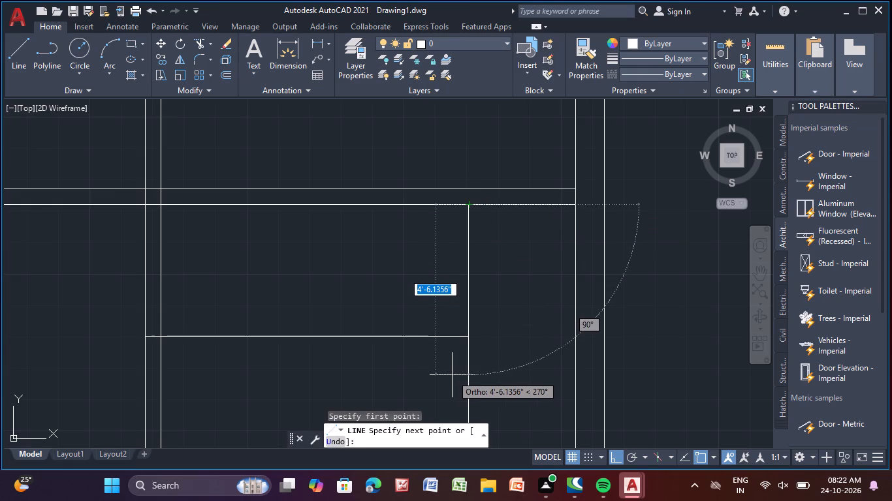
text(3')
key(Return)
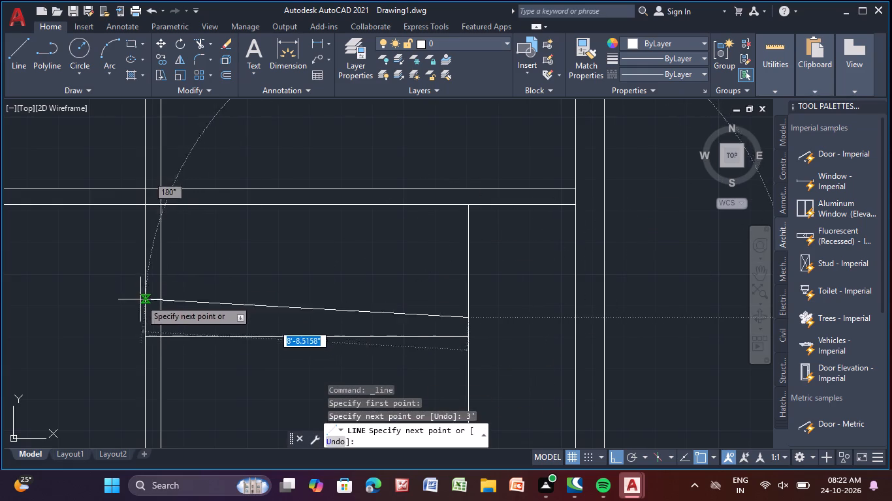
click(145, 322)
key(Escape)
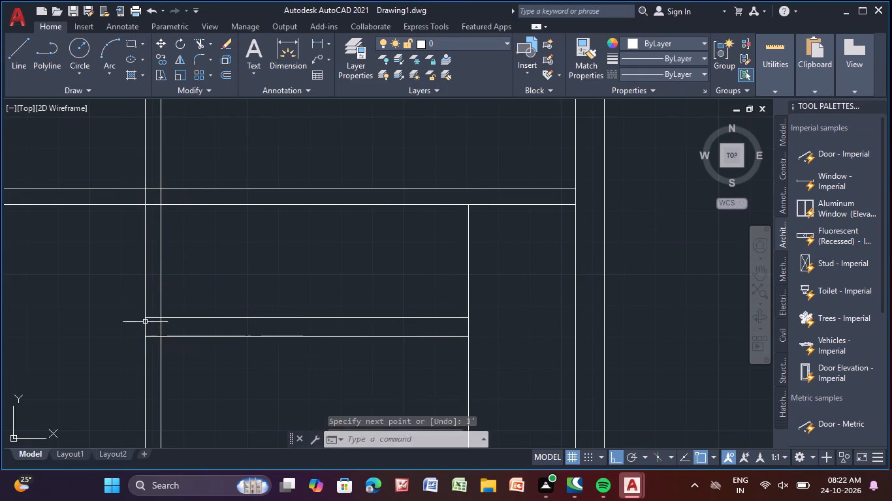
Trim the vertical partition above and below the two new horizontal lines and its inner line between them, leaving a closed end.
middle_drag(203, 365, 314, 251)
scroll(314, 251, up, 1)
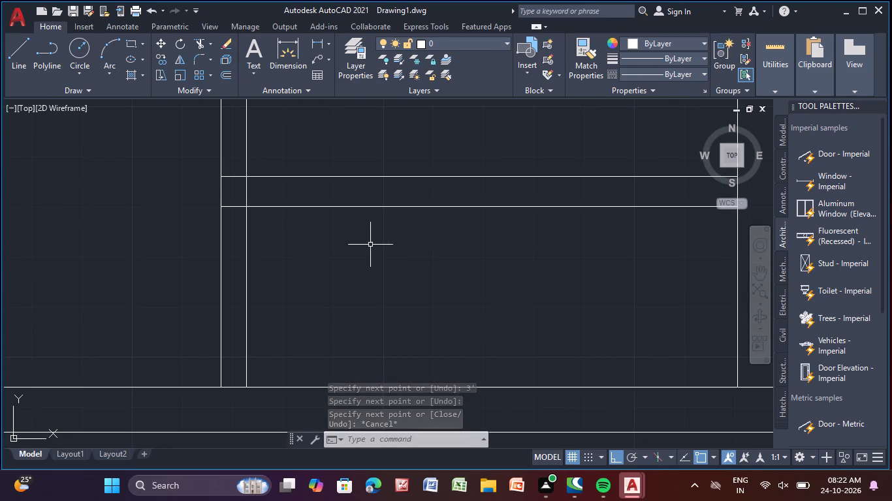
click(195, 44)
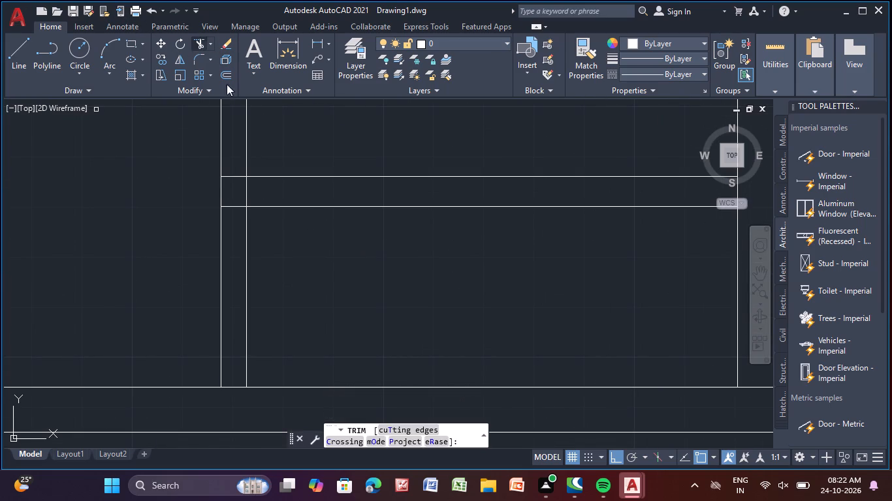
middle_drag(293, 135, 366, 249)
drag(358, 241, 281, 239)
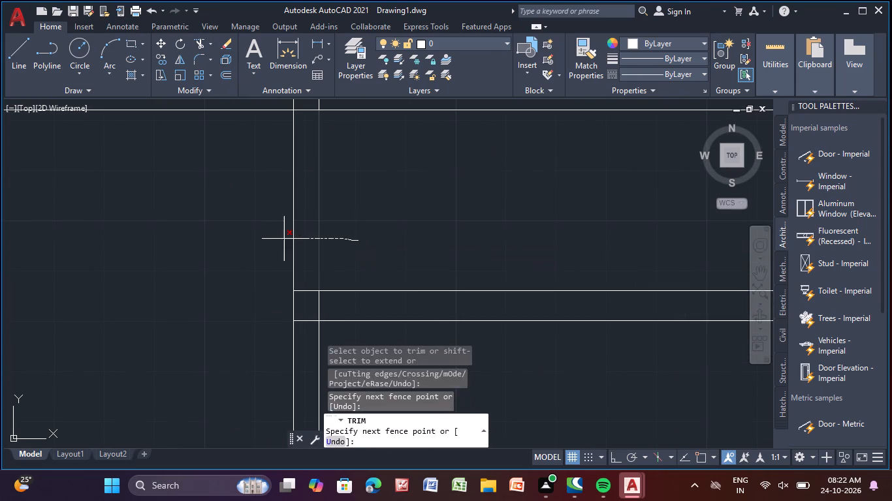
drag(281, 239, 249, 239)
scroll(308, 213, down, 2)
middle_drag(308, 213, 302, 195)
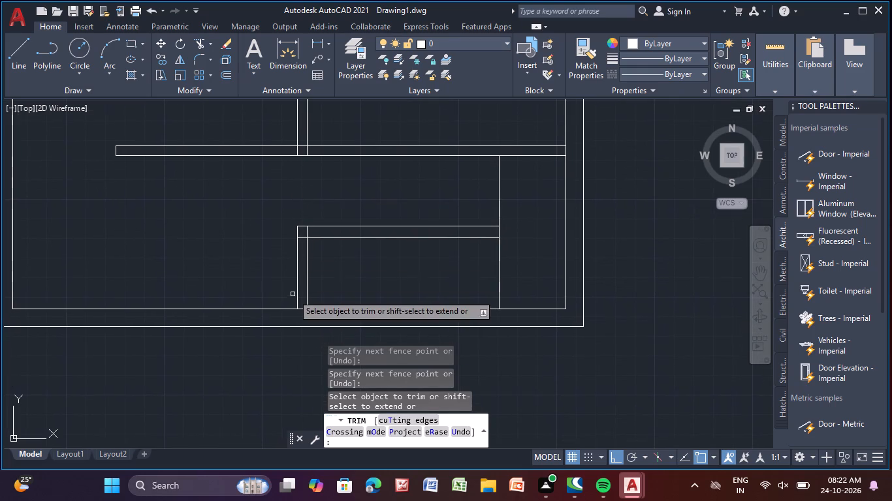
drag(322, 273, 270, 260)
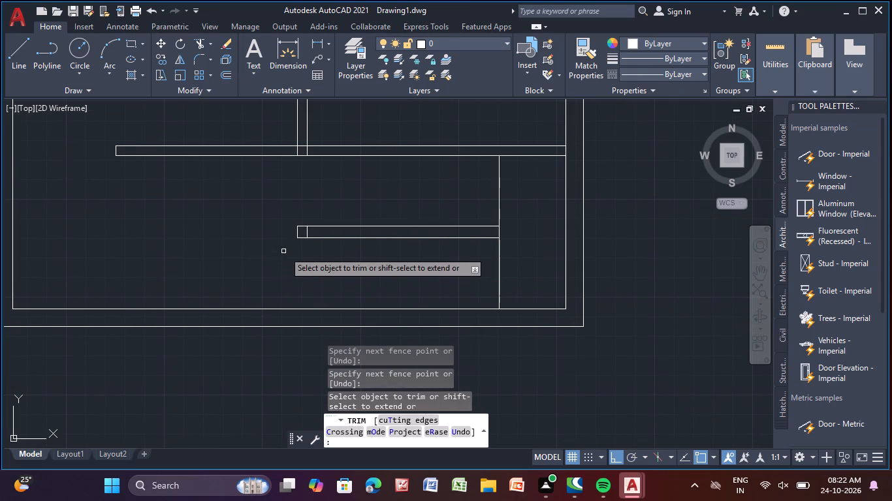
scroll(308, 235, up, 4)
drag(306, 234, 259, 222)
scroll(268, 219, down, 3)
key(Escape)
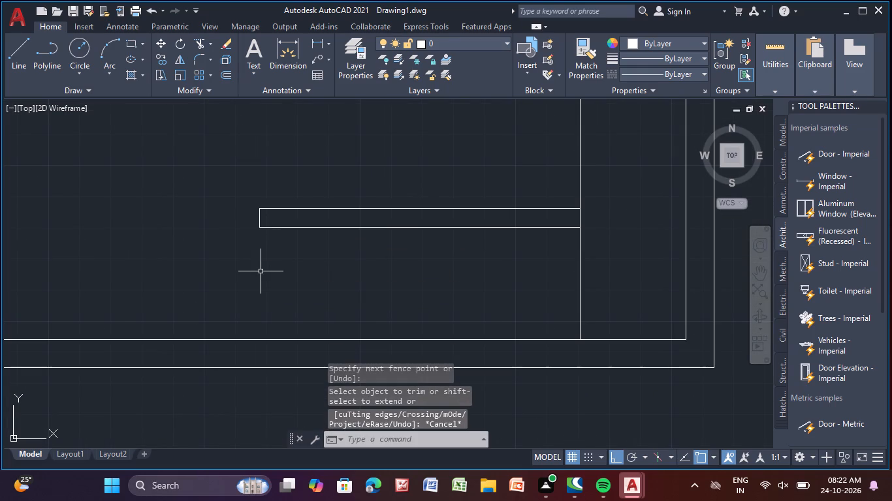
Offset the short vertical line below the staircase divider to the left four times in succession at 10" spacing for stair treads.
click(580, 258)
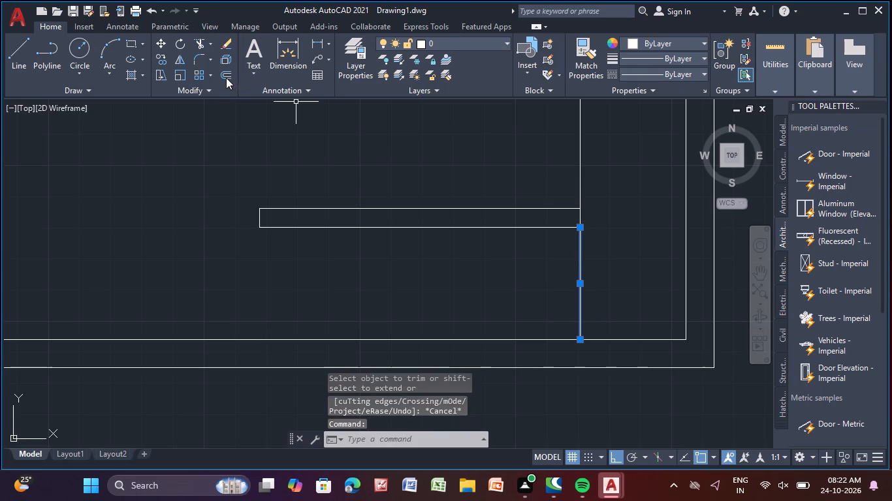
click(226, 78)
key(Return)
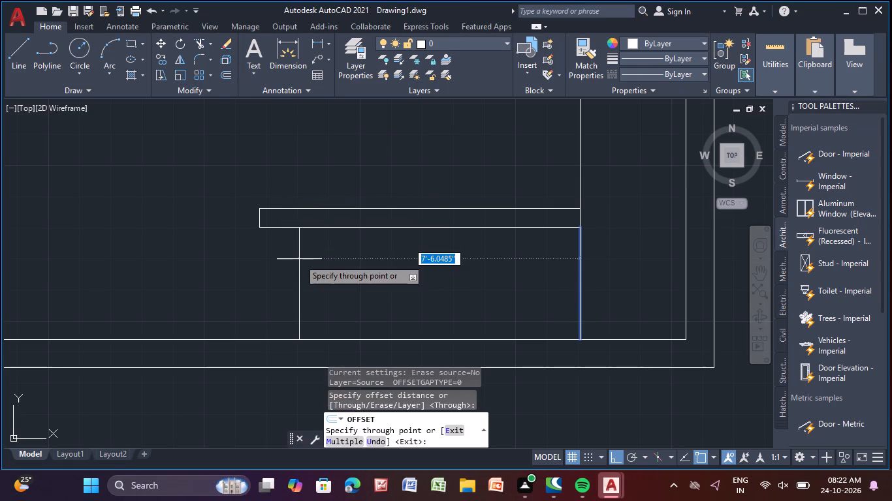
text(10)
key(shift+quotedbl)
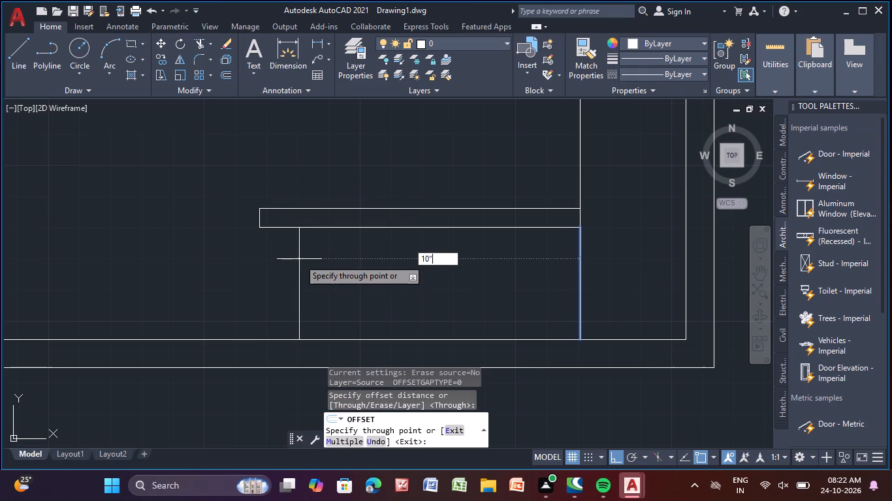
key(Return)
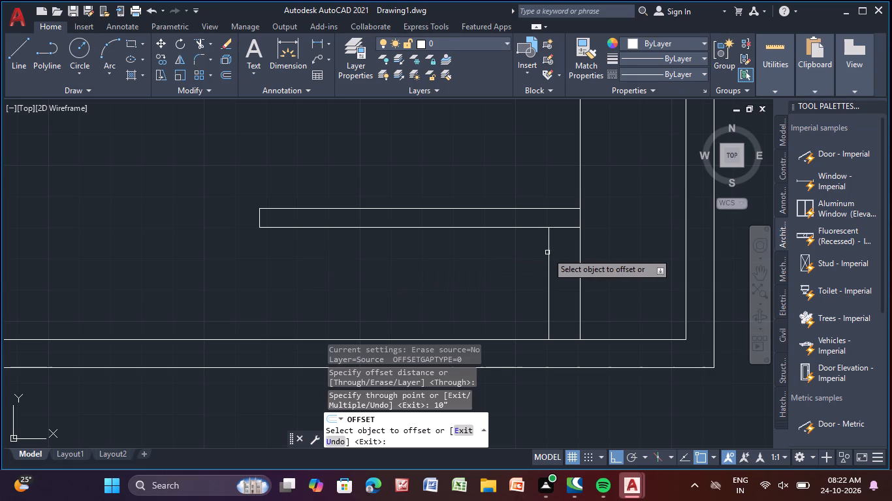
click(550, 252)
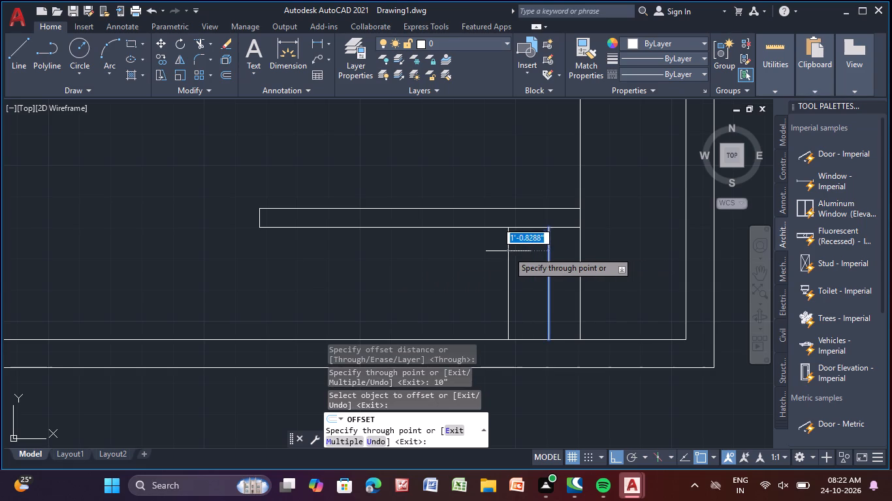
text(10)
key(shift+quotedbl)
key(Return)
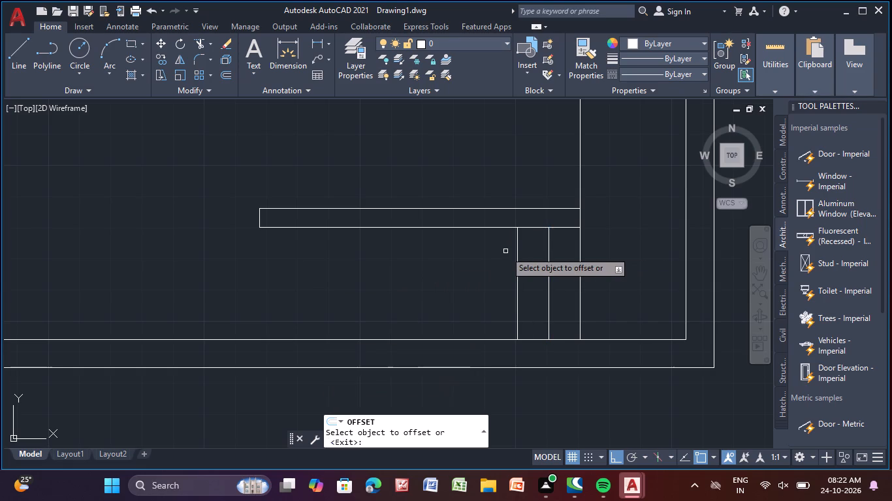
click(517, 266)
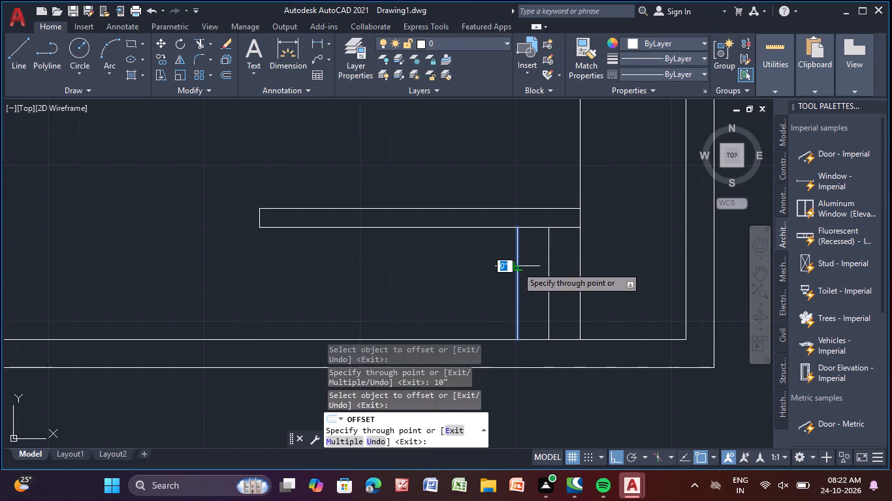
text(10")
key(Return)
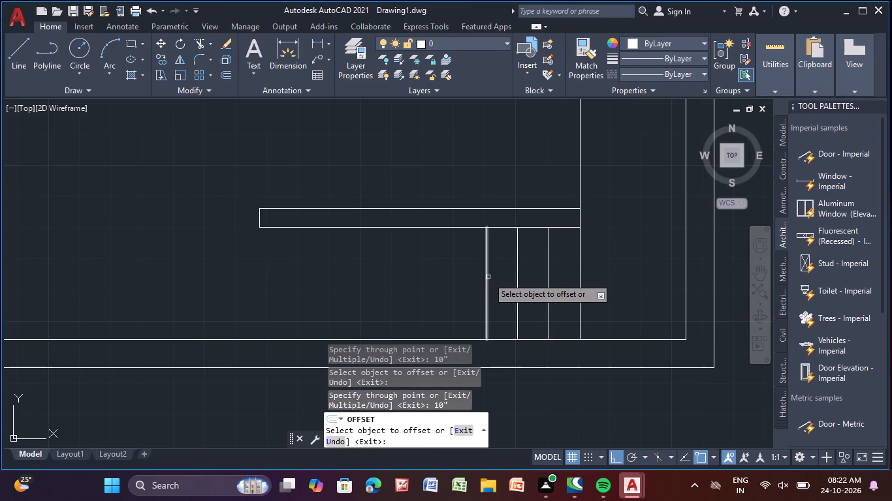
click(488, 277)
text(10")
key(Return)
Offset the leftmost stair tread line further left three more times in succession, each by 10".
click(454, 283)
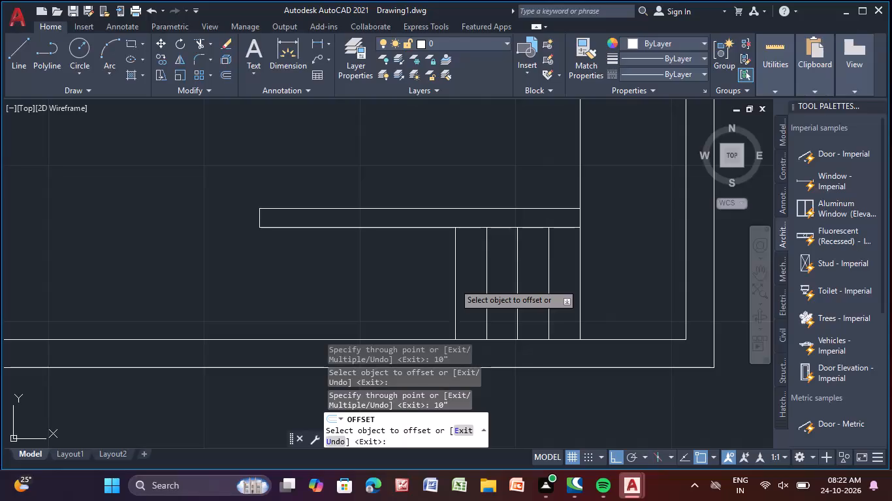
text(10)
key(Up)
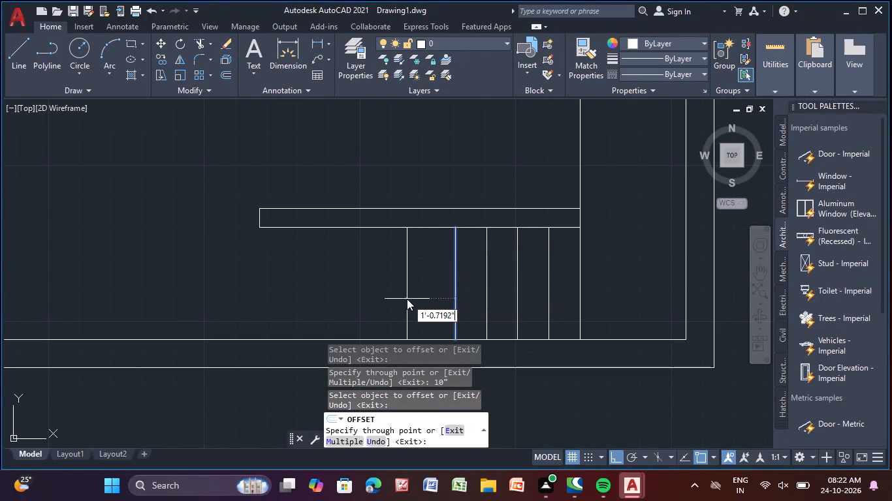
text(11)
key(BackSpace)
key(BackSpace)
key(BackSpace)
key(BackSpace)
key(BackSpace)
key(BackSpace)
key(BackSpace)
key(BackSpace)
key(BackSpace)
key(BackSpace)
key(BackSpace)
key(BackSpace)
key(BackSpace)
key(BackSpace)
key(BackSpace)
key(BackSpace)
key(BackSpace)
key(BackSpace)
key(BackSpace)
key(BackSpace)
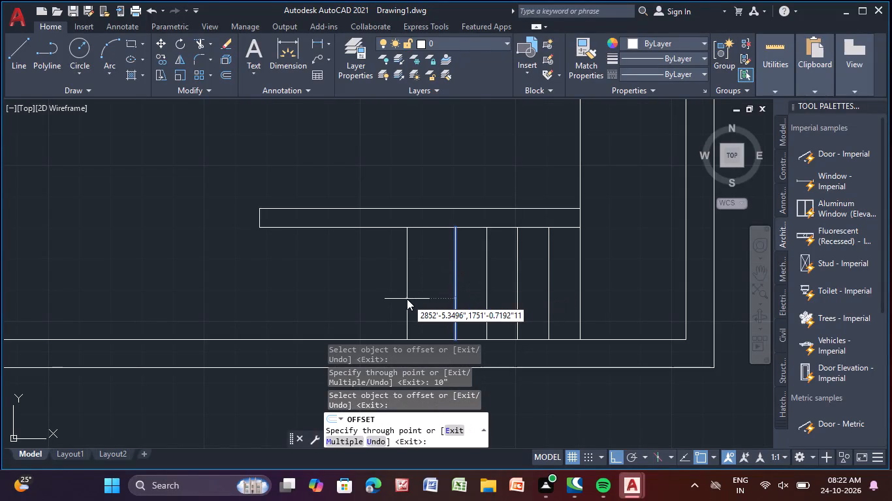
text(10")
key(Return)
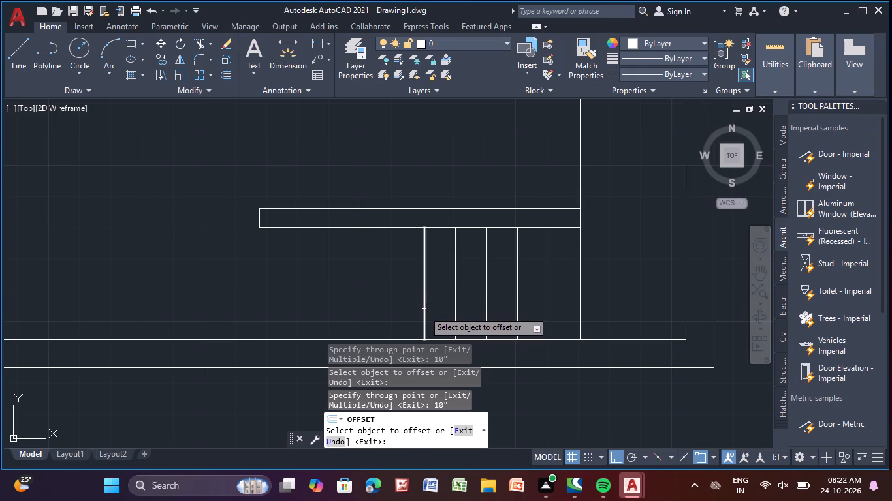
click(424, 311)
text(10")
key(Return)
click(392, 303)
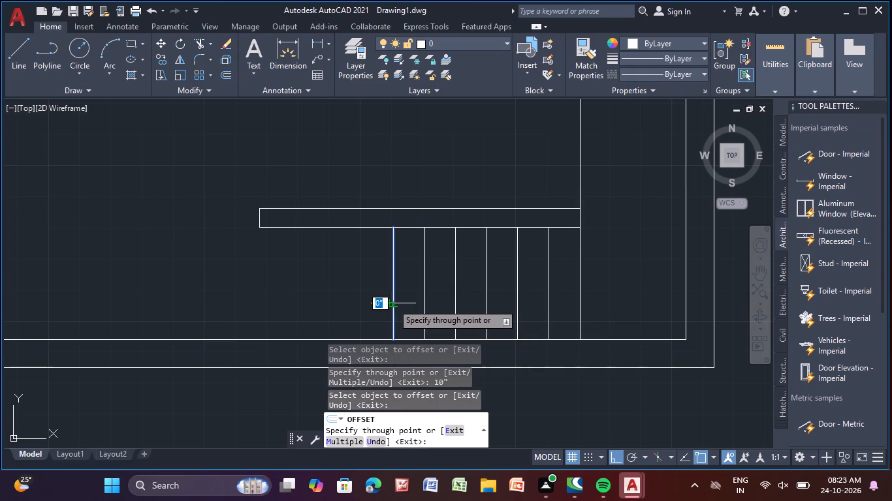
text(10)
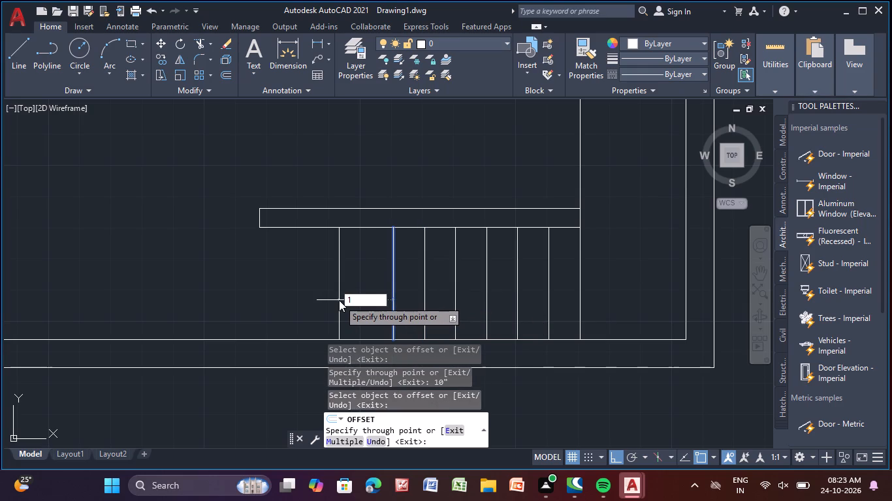
key(shift+quotedbl)
key(Return)
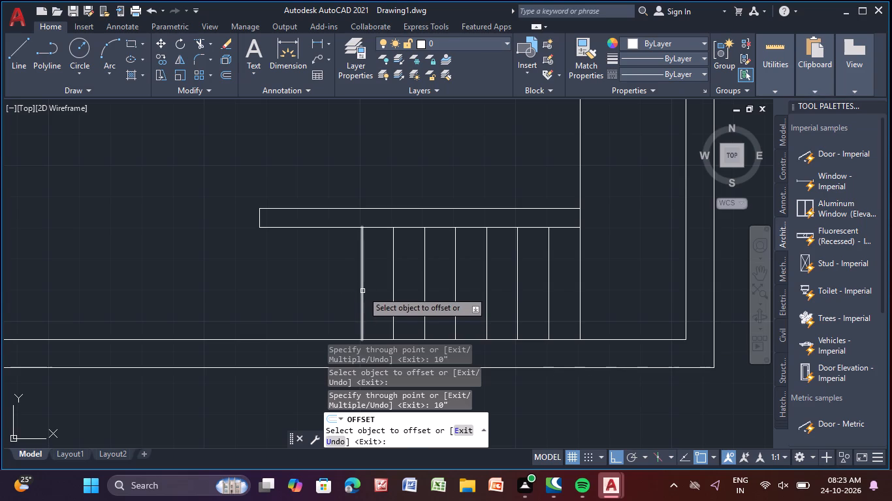
Offset the leftmost tread line of the lower stair flight further left three more times in succession, each by 10".
click(362, 291)
text(10")
key(Return)
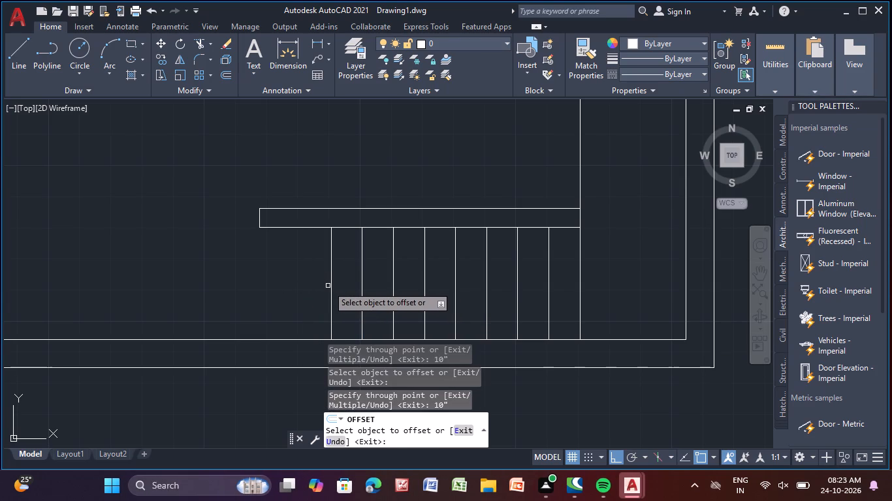
click(330, 292)
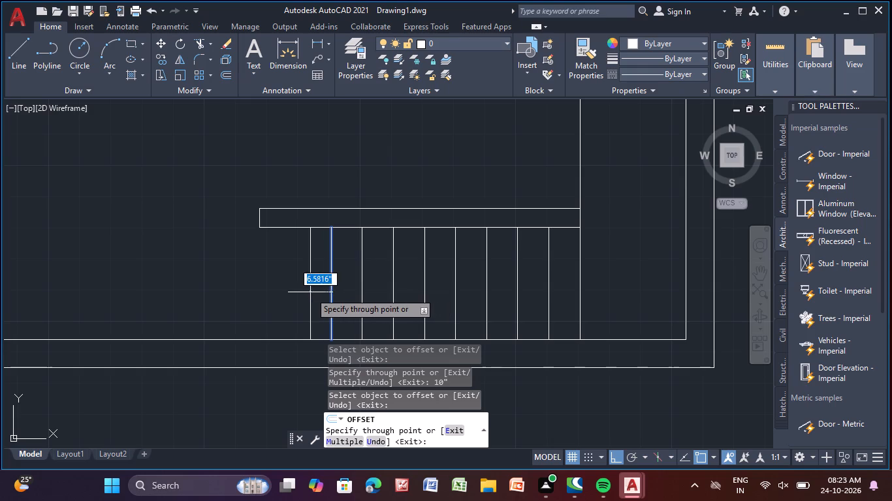
text(10)
key(shift+quotedbl)
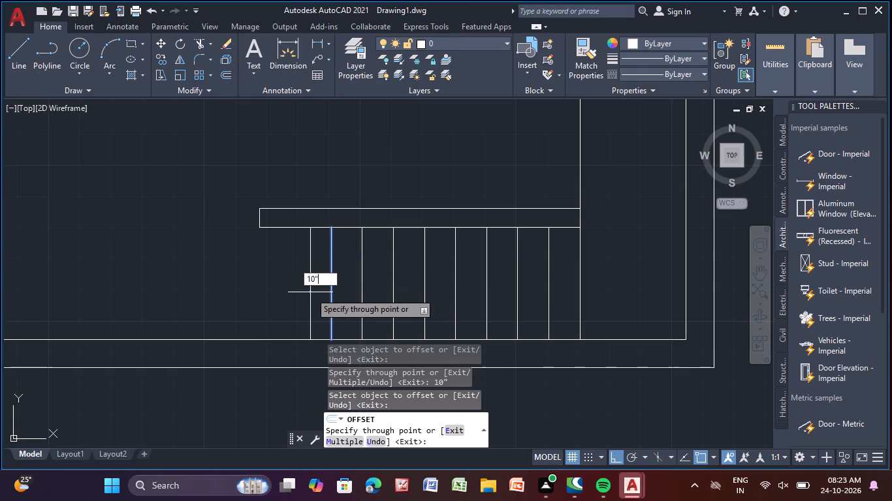
key(Return)
click(300, 291)
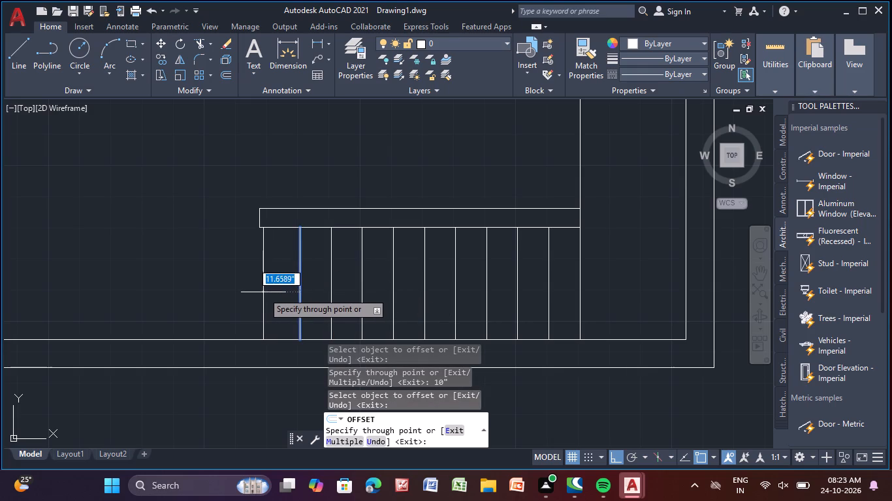
text(10)
key(shift+quotedbl)
key(Return)
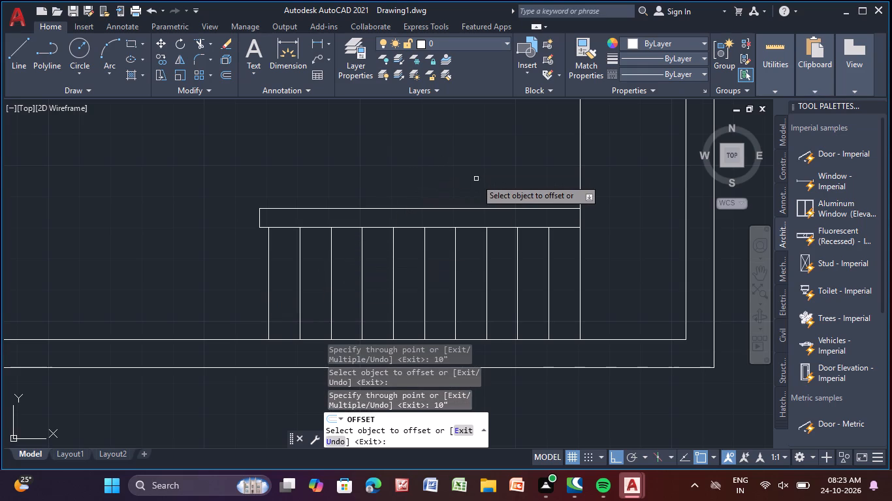
Offset the short vertical line above the staircase divider to the left three times in succession at 10" spacing for the upper flight.
scroll(472, 164, down, 2)
middle_drag(472, 165, 459, 201)
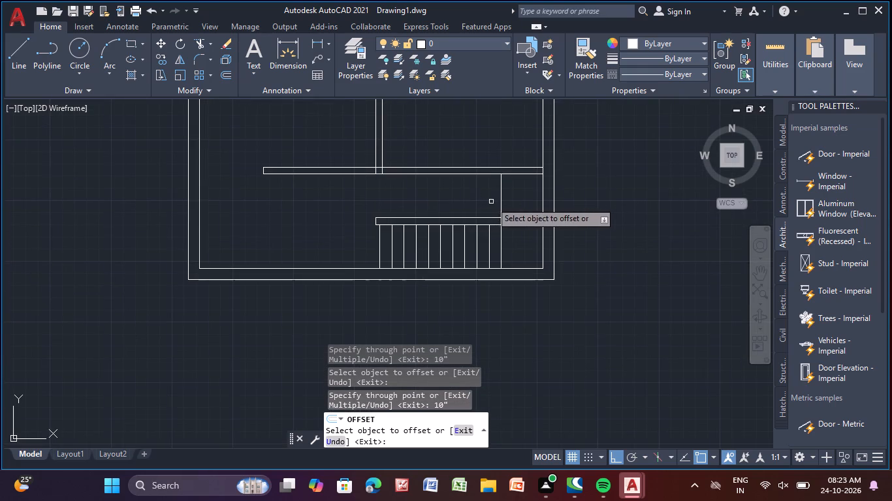
scroll(491, 202, up, 1)
click(507, 196)
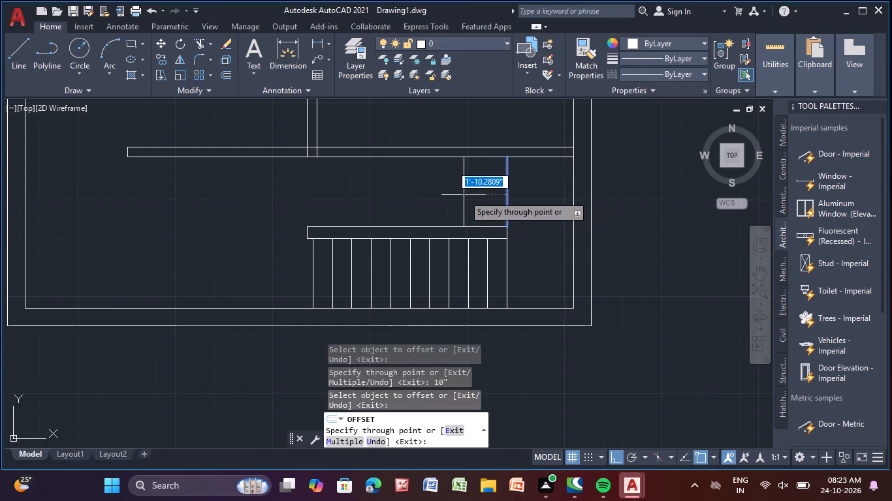
text(10)
key(shift+quotedbl)
key(Return)
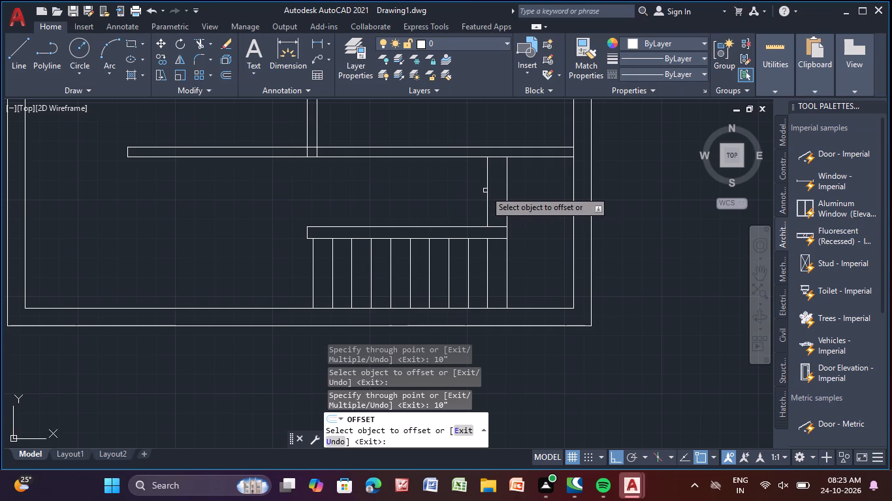
click(488, 192)
text(10)
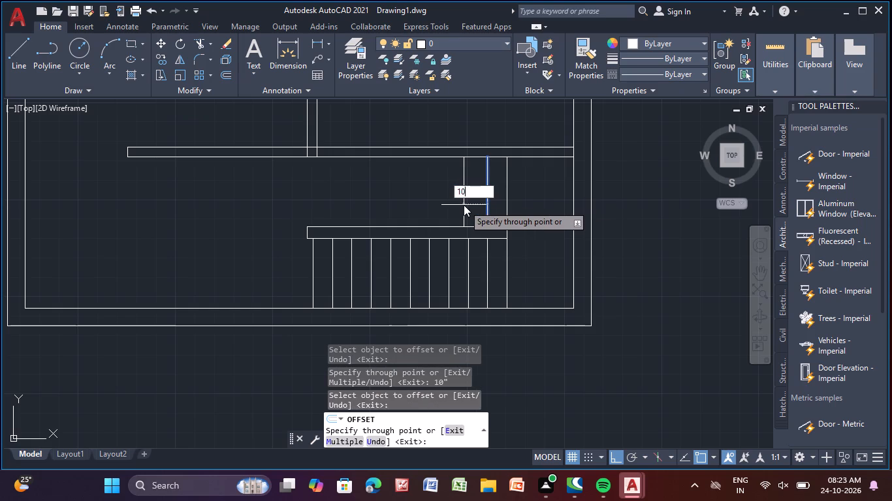
key(shift+quotedbl)
key(Return)
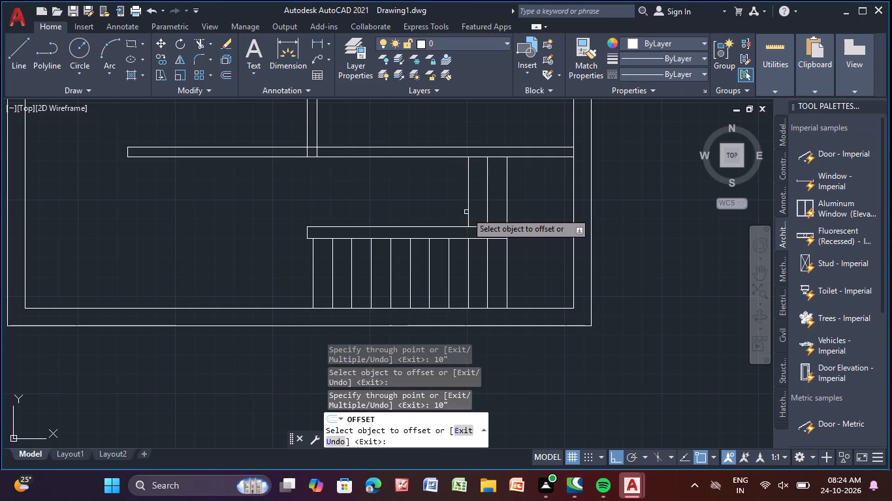
click(470, 215)
click(470, 211)
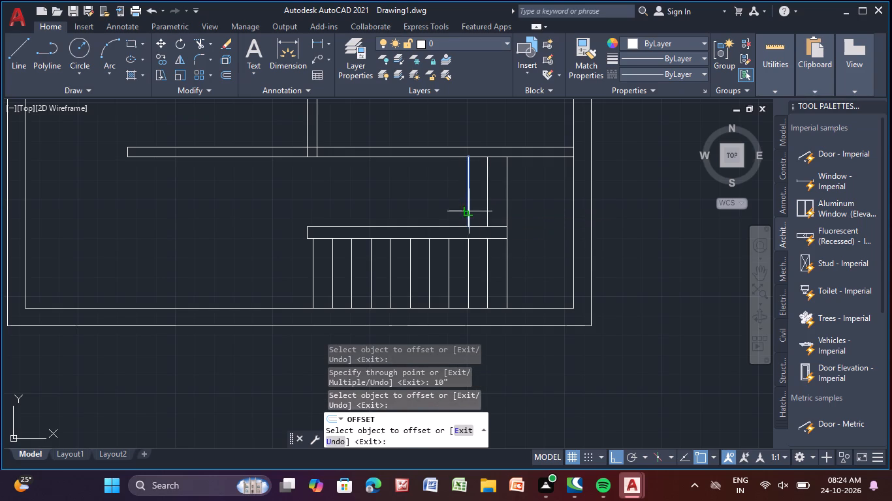
text(10")
key(Return)
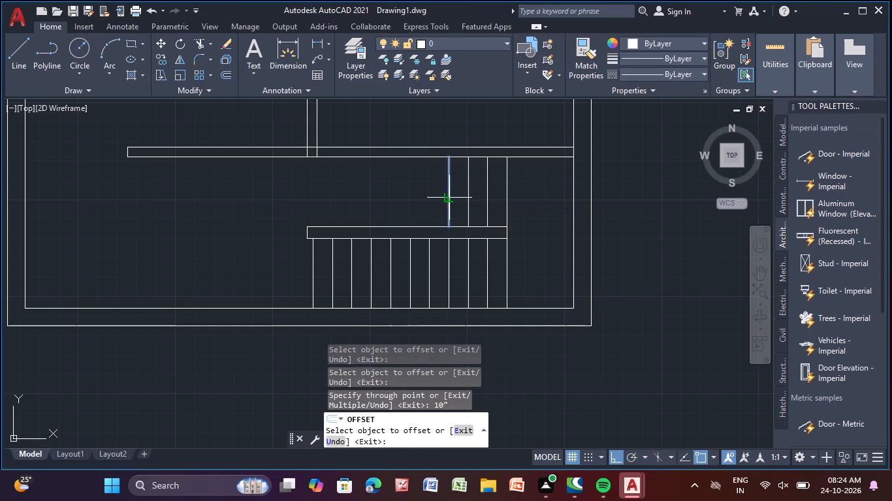
Offset the leftmost tread line of the upper flight further left four more times in succession, each by 10".
click(449, 198)
text(10")
key(Return)
click(428, 197)
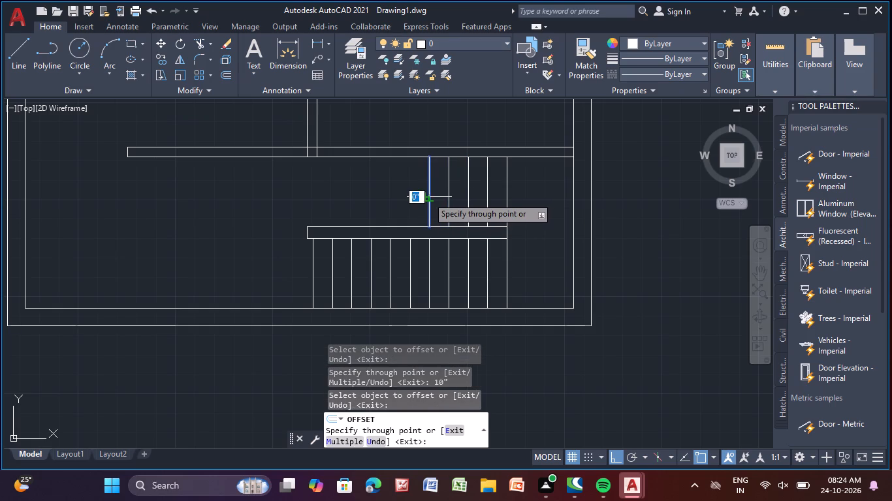
text(10)
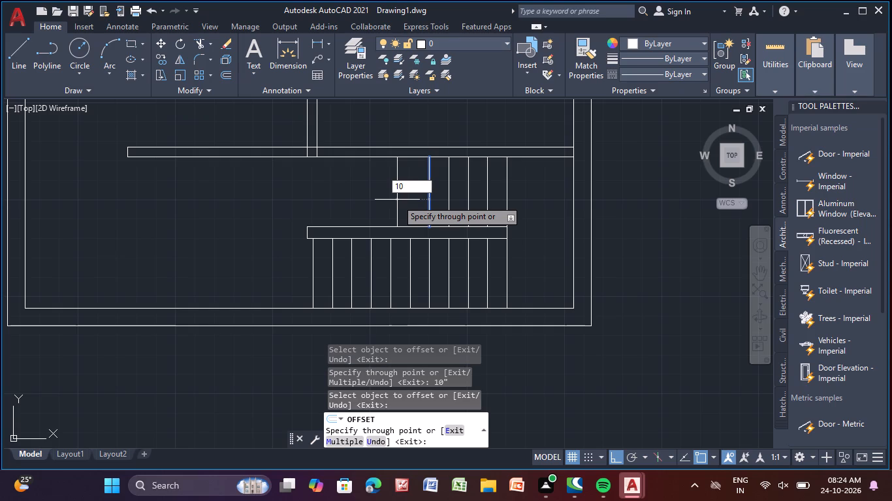
key(shift+quotedbl)
key(Return)
click(408, 204)
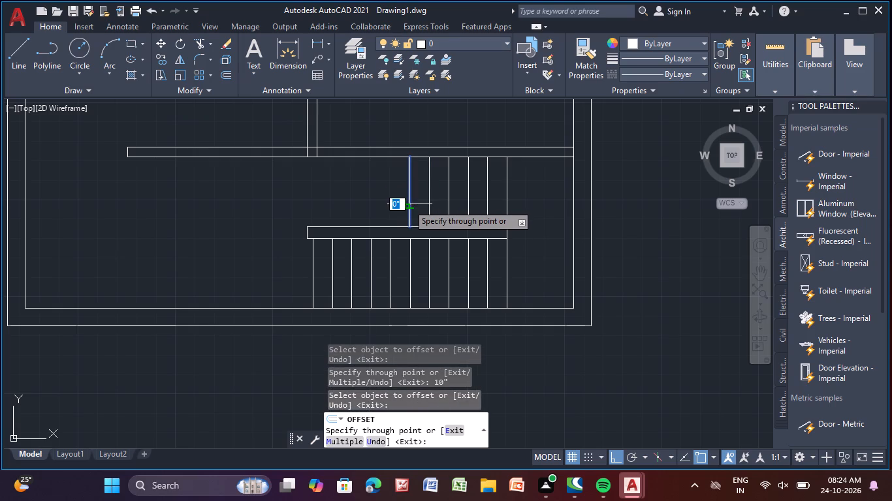
text(10)
key(shift+quotedbl)
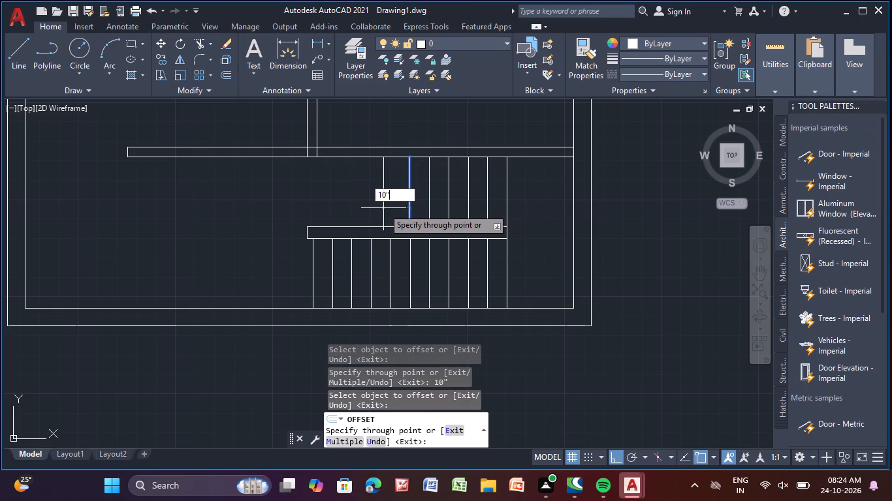
key(Return)
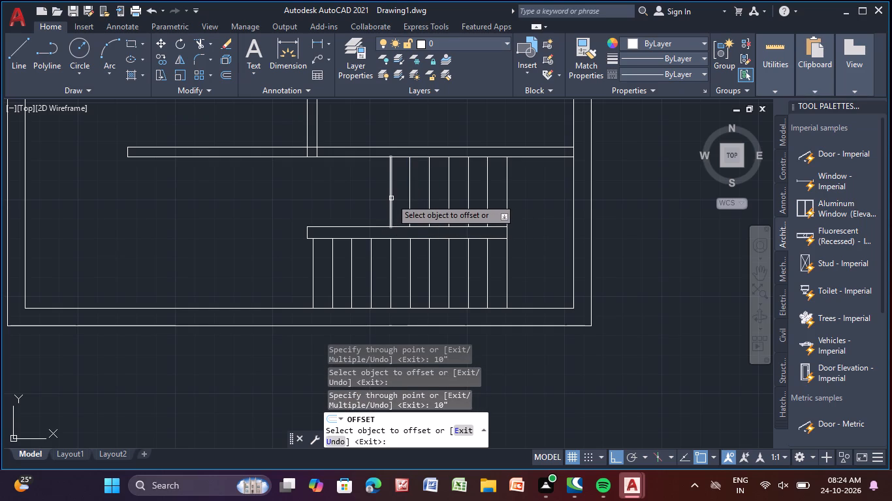
click(391, 198)
text(10")
key(Return)
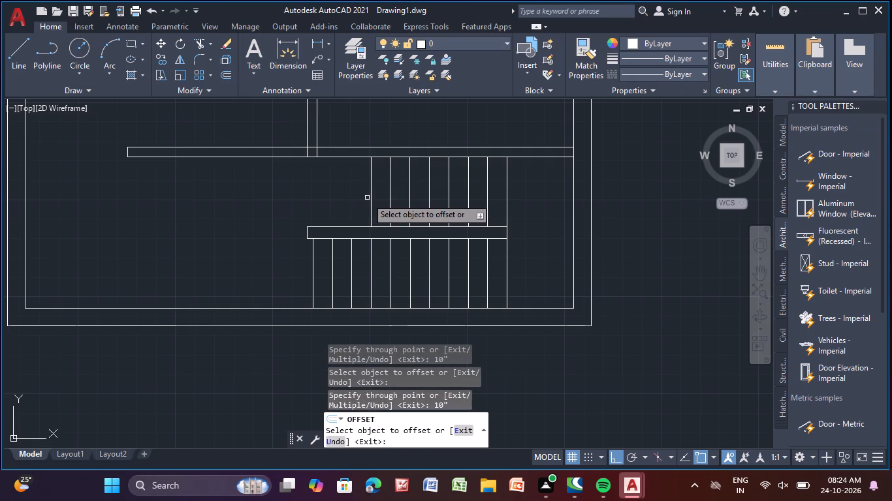
Offset the leftmost upper-flight tread line left three more times by 10" each, in line with the lower flight's last tread.
click(370, 196)
text(10")
key(Return)
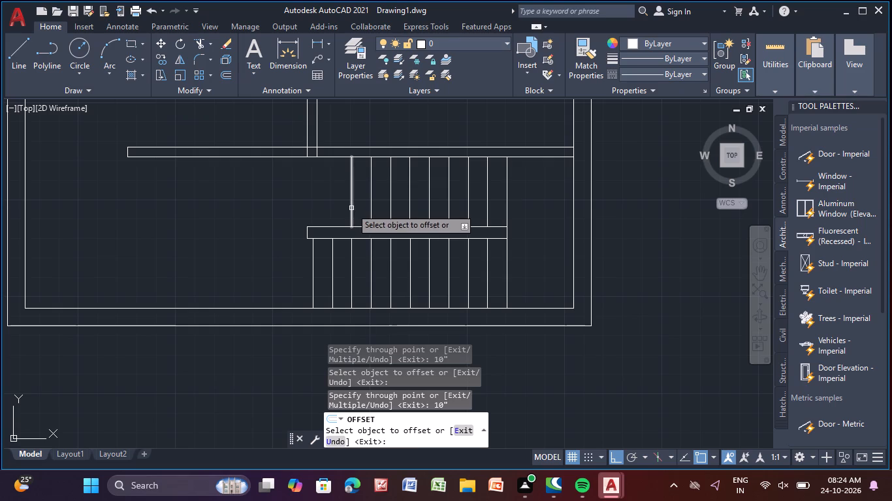
click(352, 208)
text(10")
key(Return)
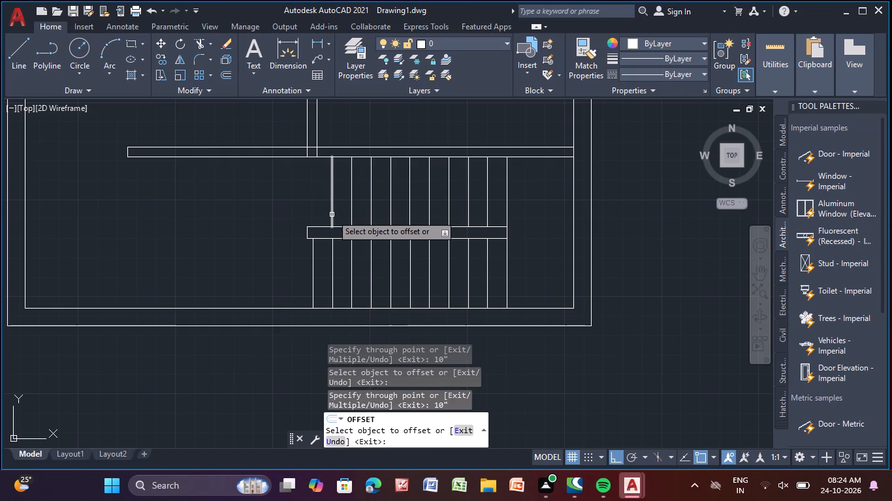
click(332, 215)
text(10)
key(shift+quotedbl)
key(Return)
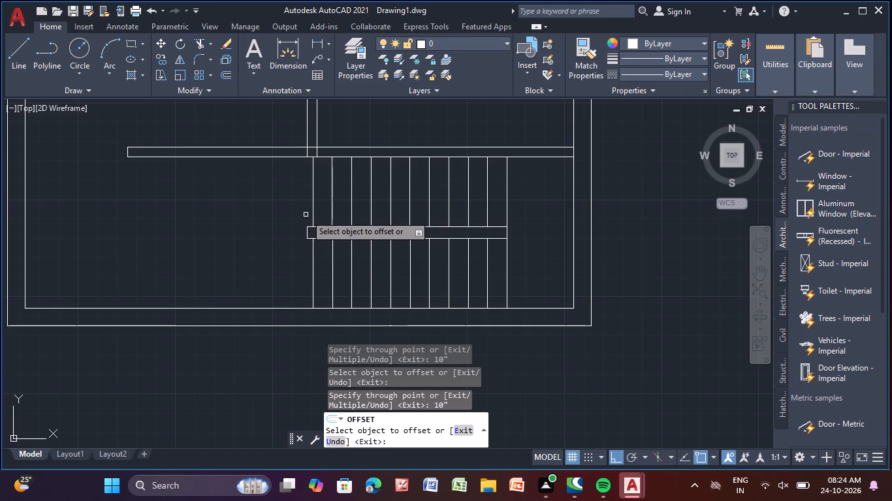
key(Escape)
key(Escape)
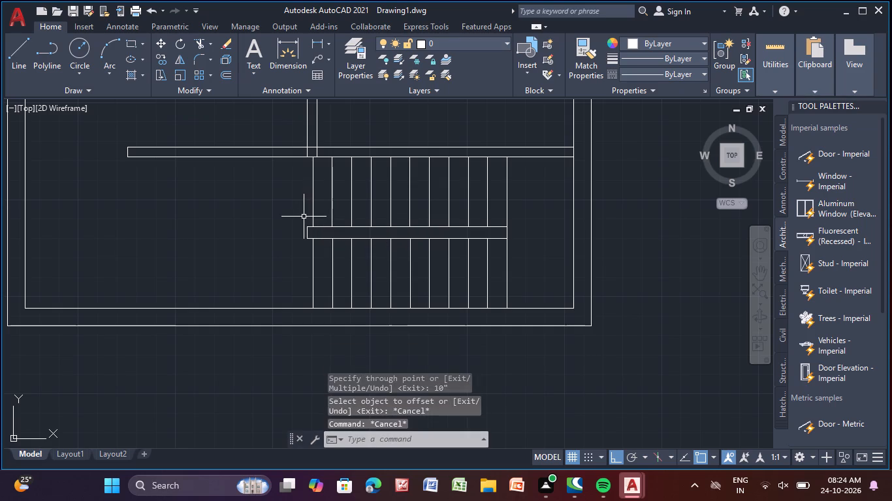
Draw a U-shaped stair direction line from the leftmost upper tread's midpoint across the landing and back about 10' left through the lower flight.
click(25, 58)
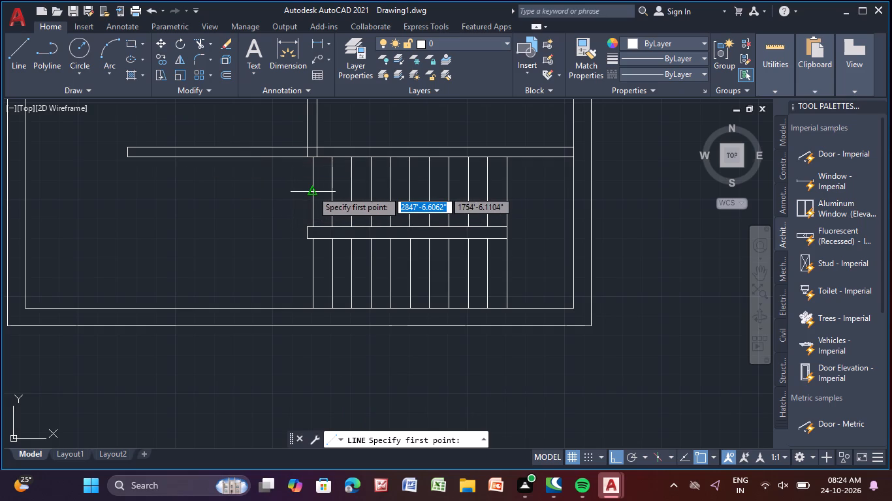
click(312, 190)
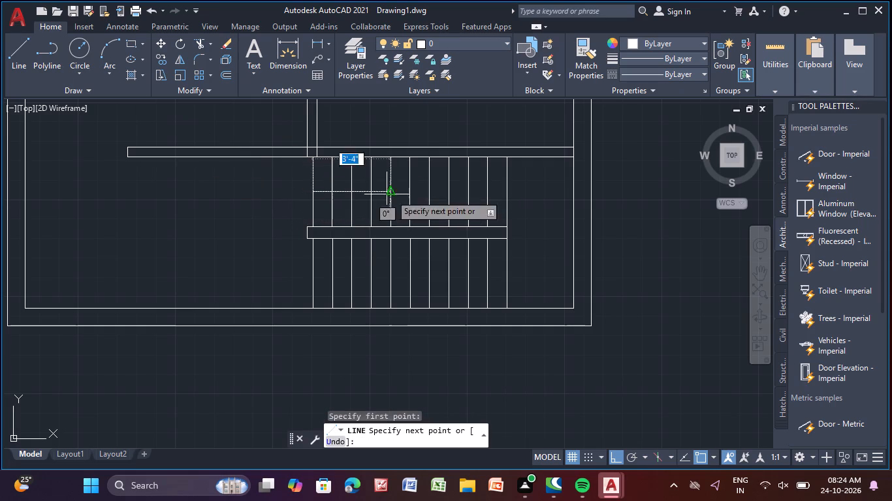
click(524, 194)
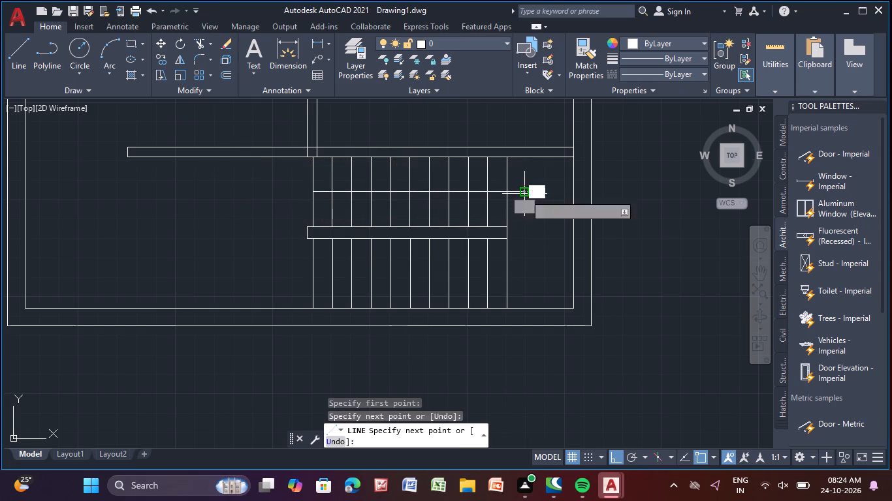
click(533, 271)
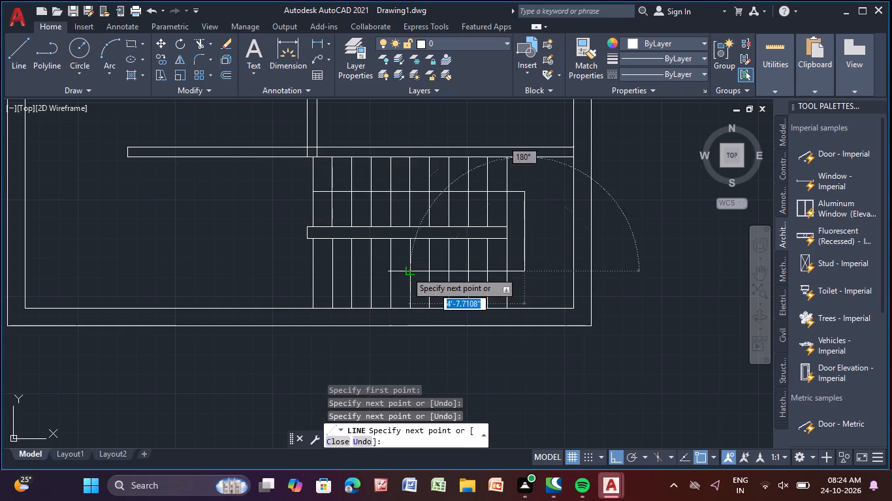
click(290, 269)
key(Escape)
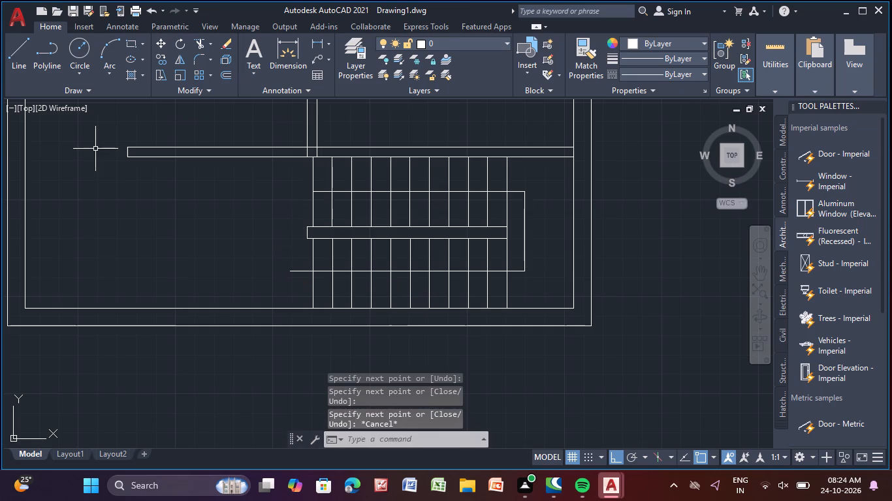
Draw a left-pointing triangular arrowhead with a vertical side about 8" long at the left end of the lower direction line.
click(15, 64)
scroll(296, 294, up, 2)
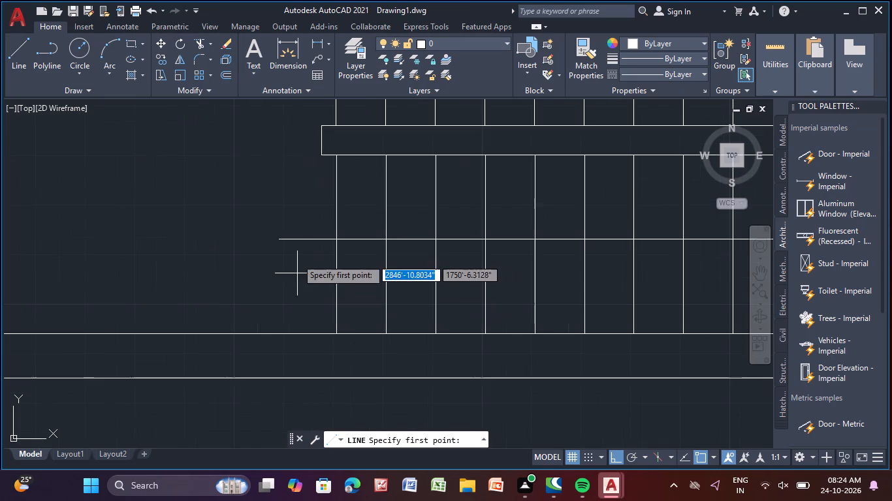
click(303, 226)
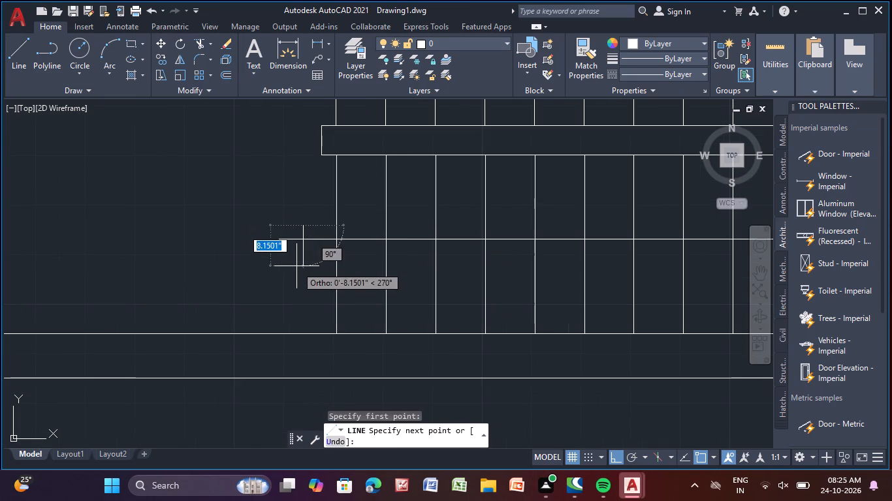
click(296, 266)
click(282, 241)
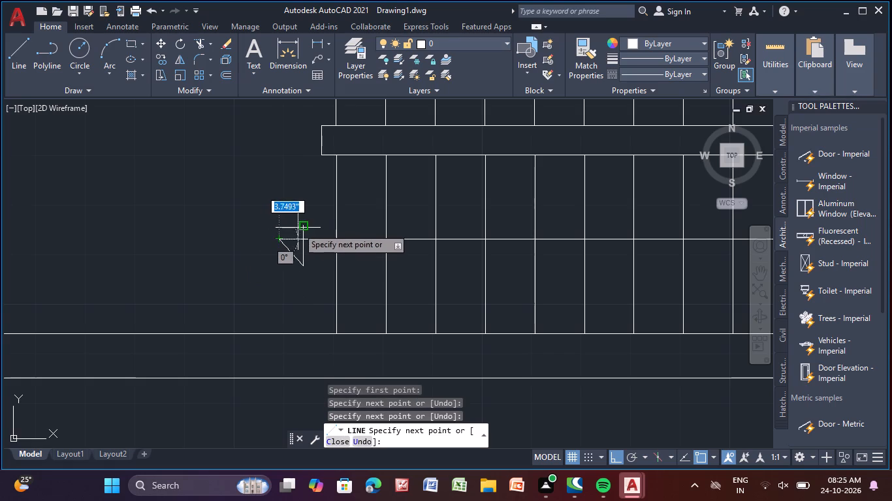
click(300, 225)
key(Escape)
Draw a left-pointing triangular arrowhead with a vertical base at the left end of the upper flight's direction line.
middle_drag(271, 209, 243, 335)
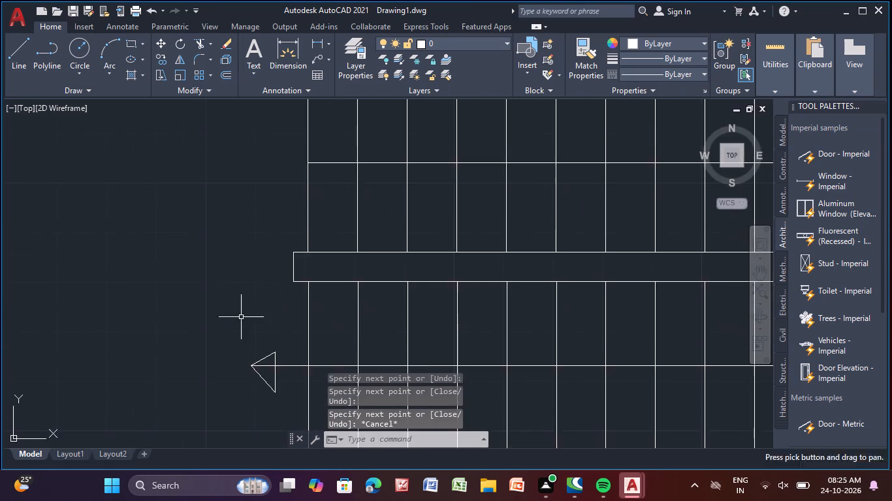
middle_drag(218, 239, 214, 260)
scroll(214, 260, down, 1)
click(22, 50)
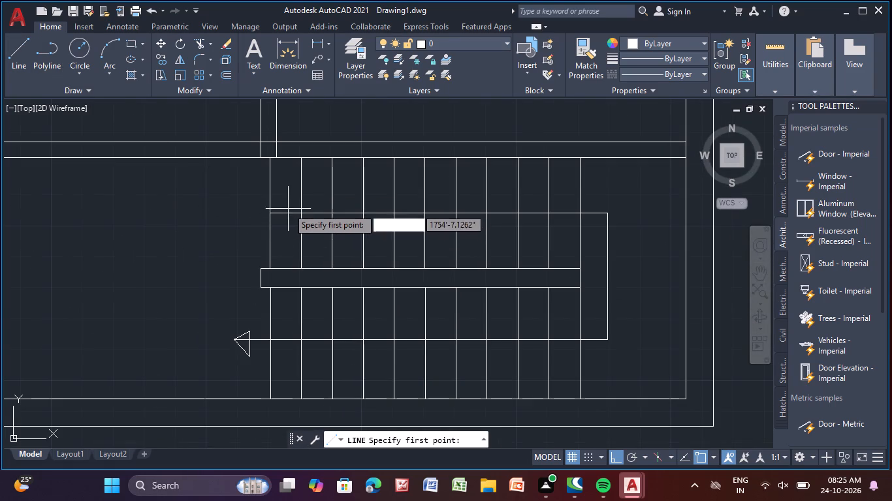
scroll(289, 207, up, 4)
drag(259, 190, 259, 190)
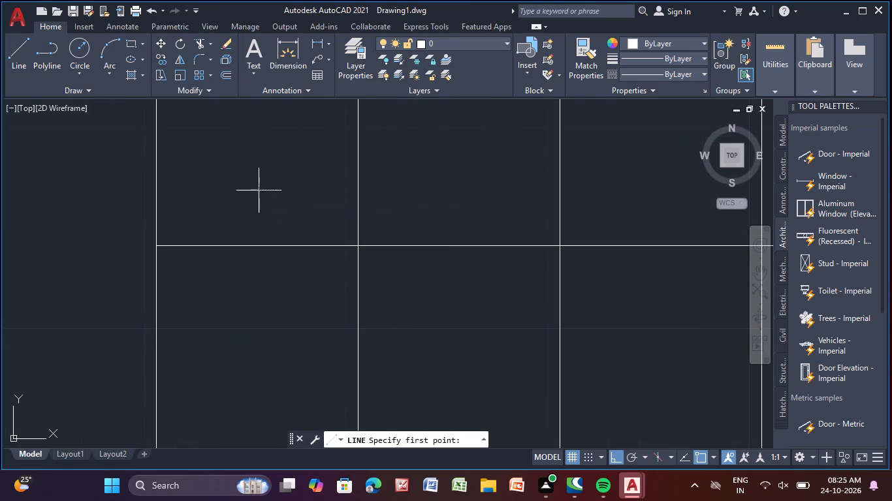
drag(259, 190, 256, 198)
click(257, 301)
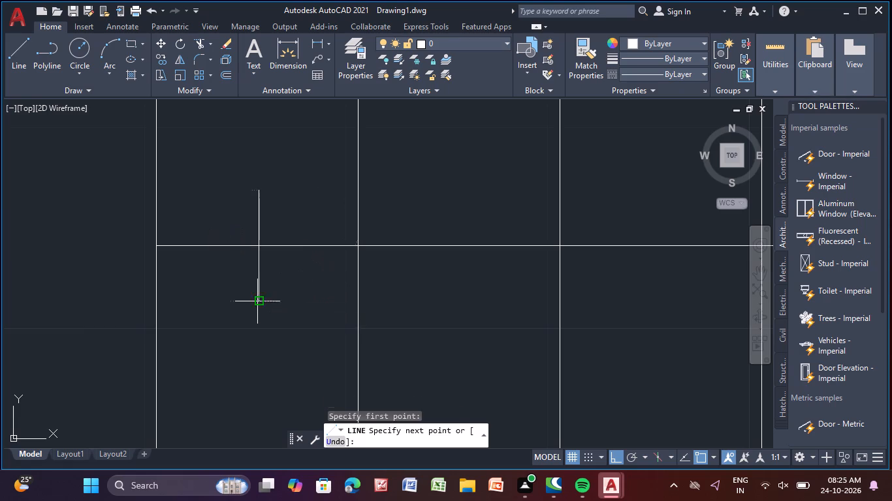
click(155, 248)
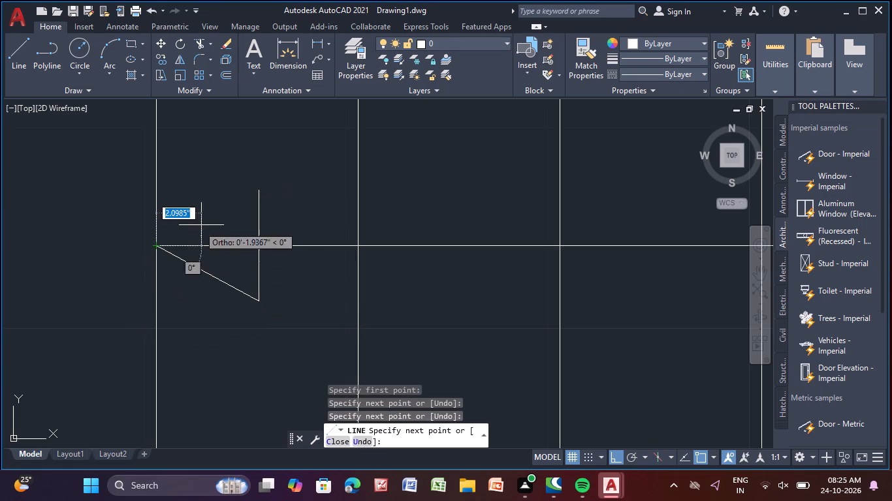
click(254, 196)
key(Escape)
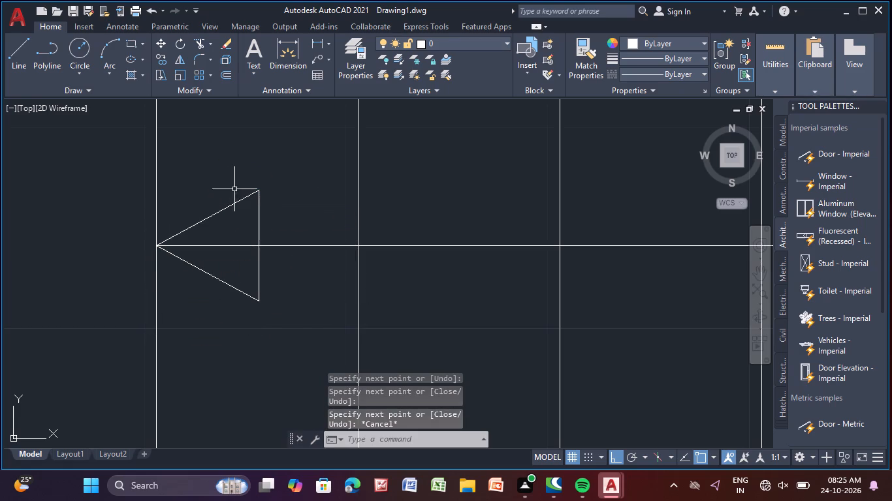
Add the multiline text "UP" just left of the upper direction line's arrowhead.
click(253, 60)
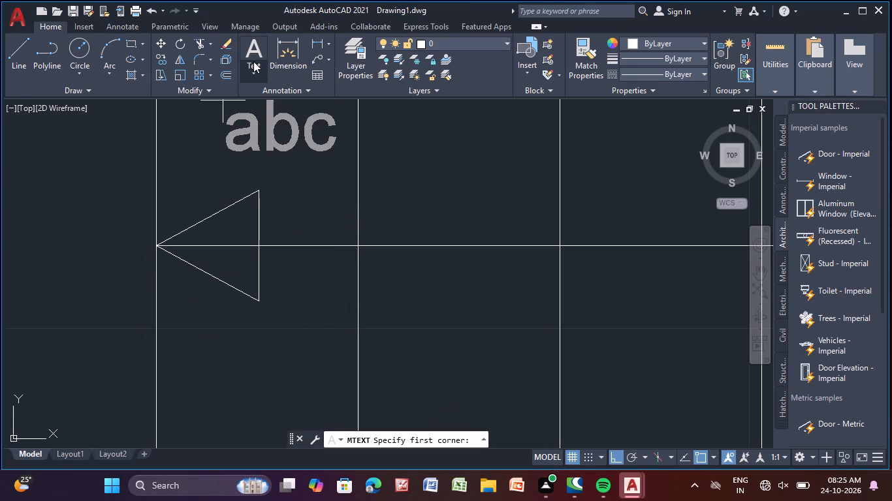
middle_drag(178, 184, 345, 175)
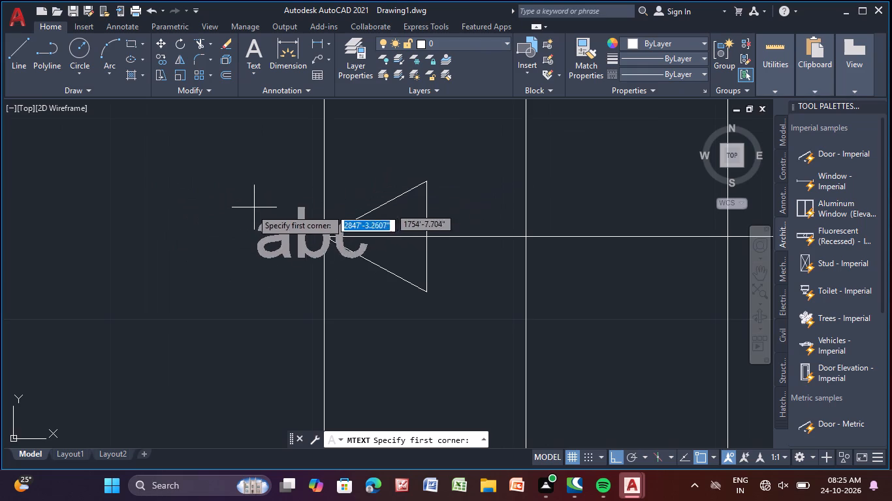
click(227, 226)
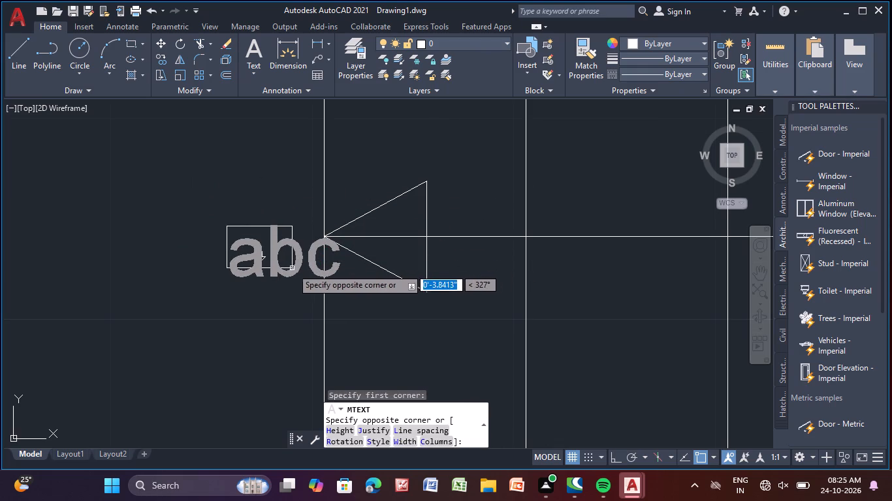
click(299, 267)
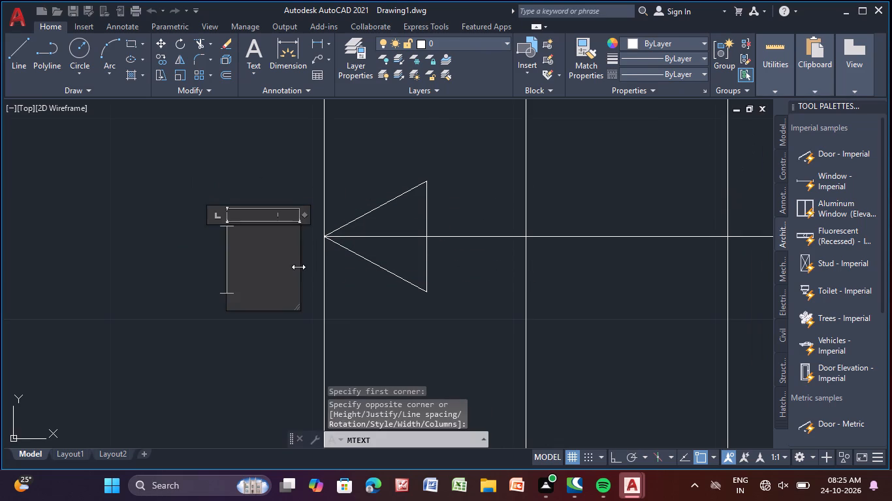
text(uo)
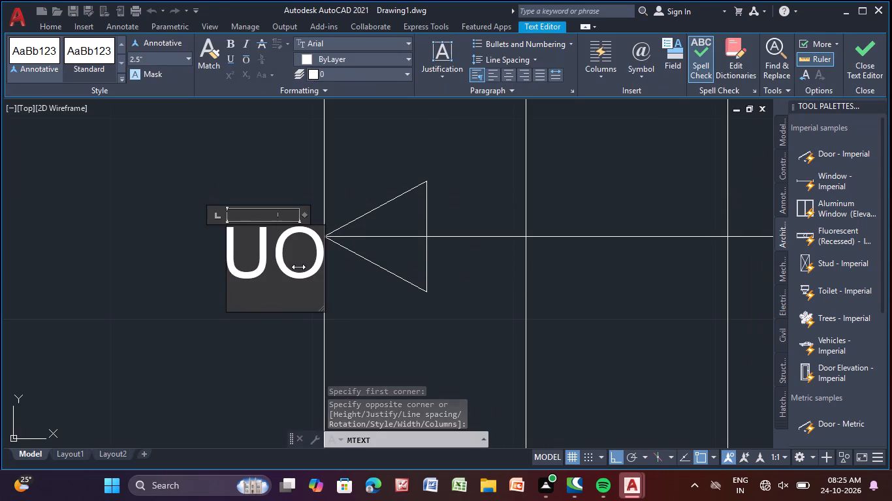
key(BackSpace)
key(p)
key(Return)
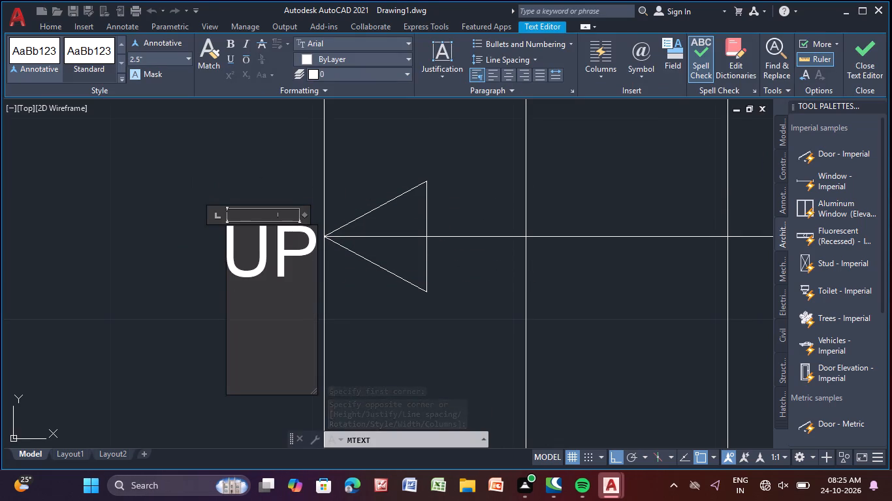
key(Escape)
Add the multiline text "DOWN" just below the lower direction line's arrowhead.
scroll(262, 226, down, 2)
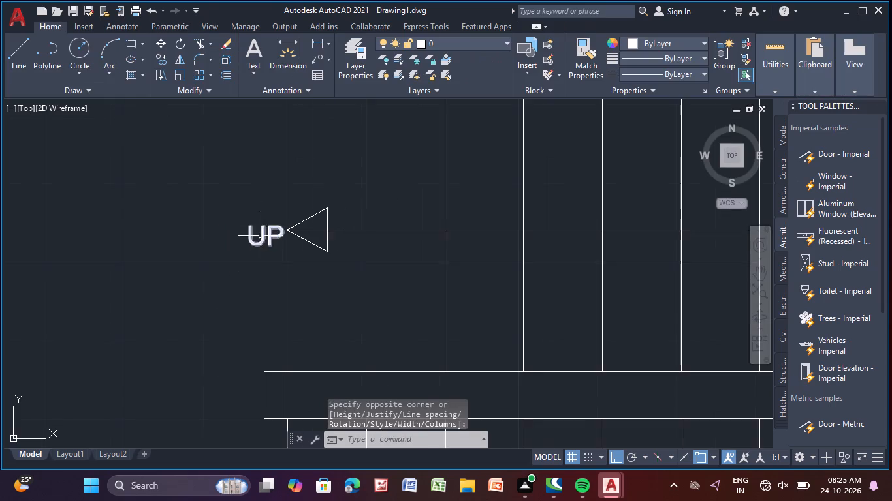
middle_drag(261, 237, 265, 161)
click(251, 44)
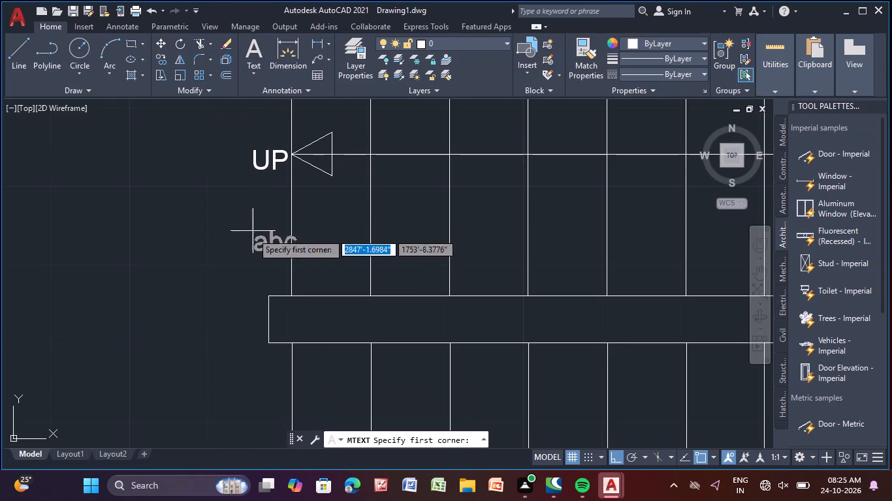
middle_drag(236, 288, 234, 125)
middle_drag(191, 288, 209, 204)
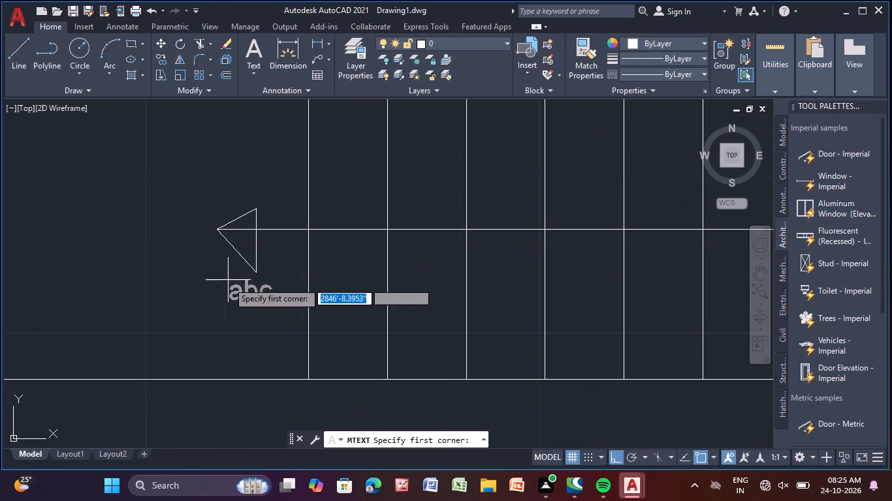
click(209, 281)
click(293, 318)
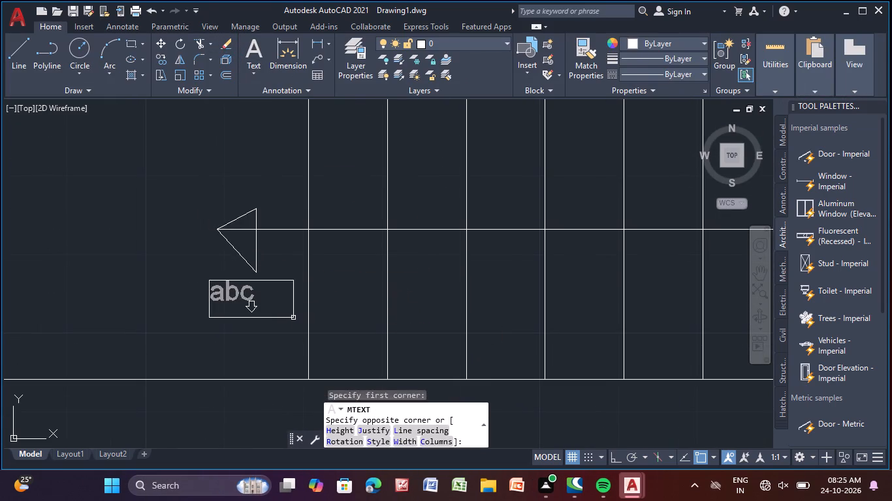
key(d)
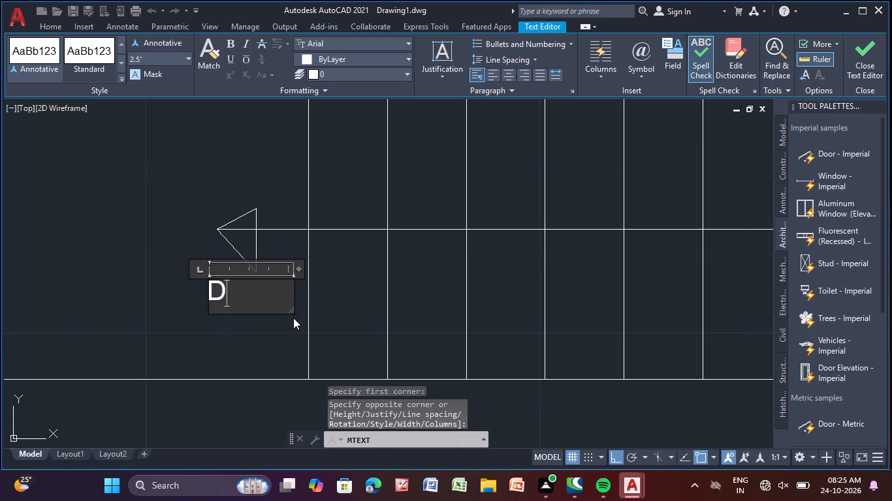
text(ow)
key(n)
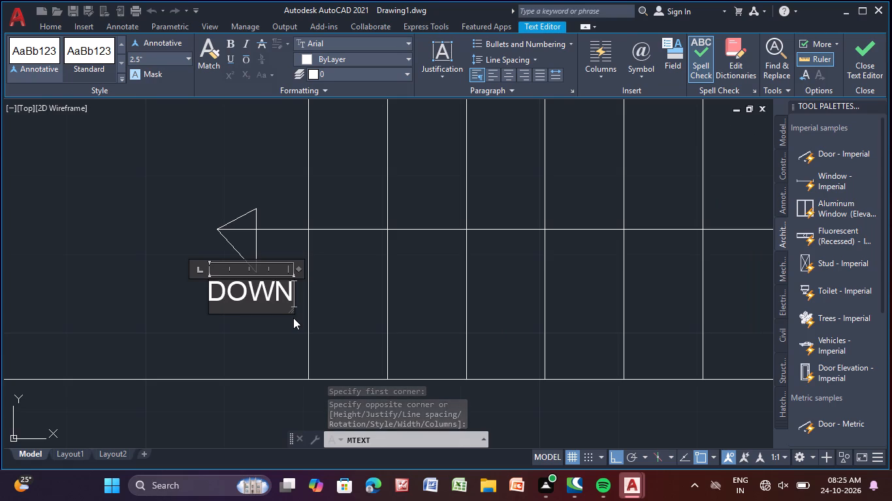
key(Return)
right_click(293, 318)
click(157, 298)
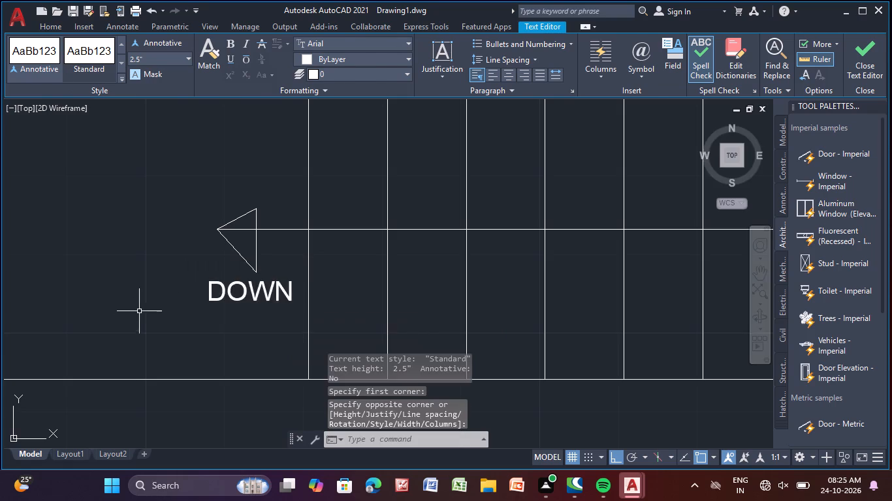
Trim the overlapping lines where the small left room's right partition meets the horizontal partition above it.
scroll(157, 291, down, 5)
middle_drag(180, 288, 396, 220)
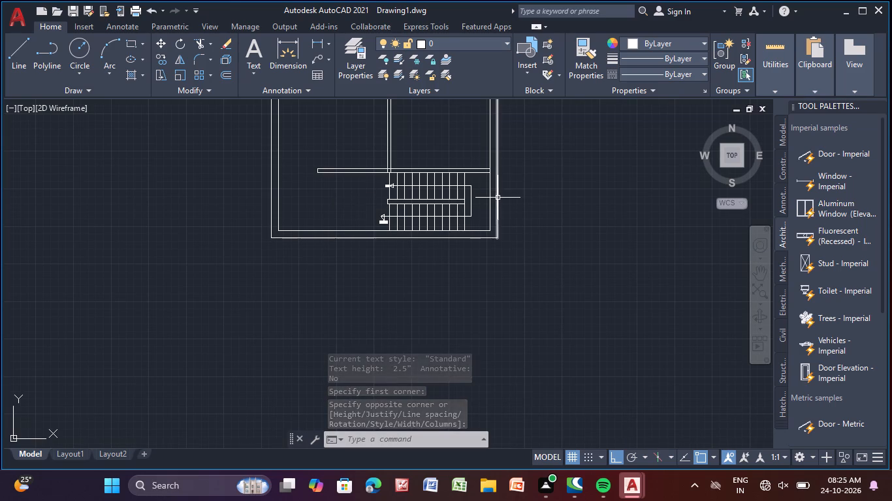
scroll(500, 207, down, 1)
middle_drag(511, 234, 547, 219)
middle_drag(432, 212, 475, 233)
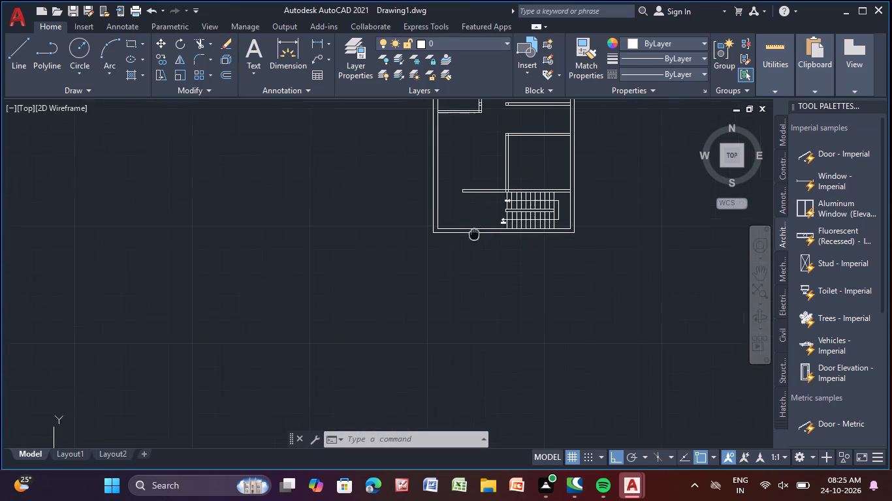
middle_drag(475, 233, 475, 233)
middle_drag(460, 162, 406, 264)
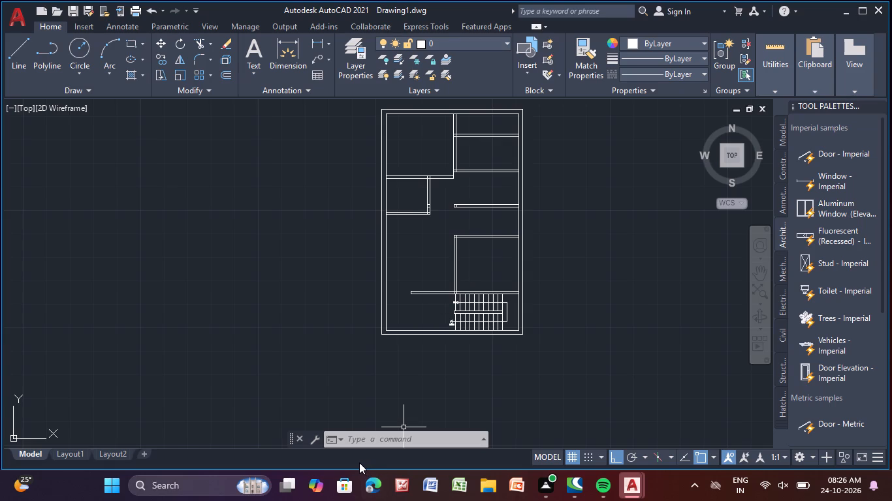
middle_drag(315, 397, 272, 488)
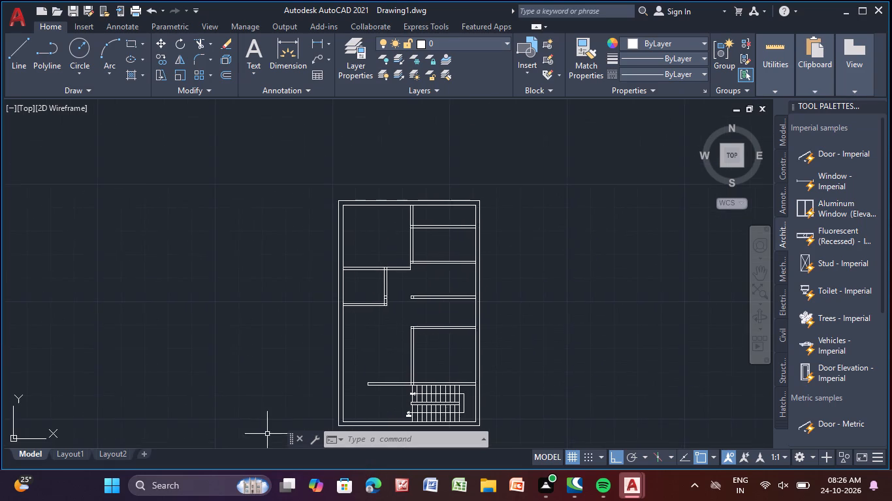
scroll(266, 432, up, 2)
middle_drag(310, 289, 121, 345)
scroll(122, 343, down, 1)
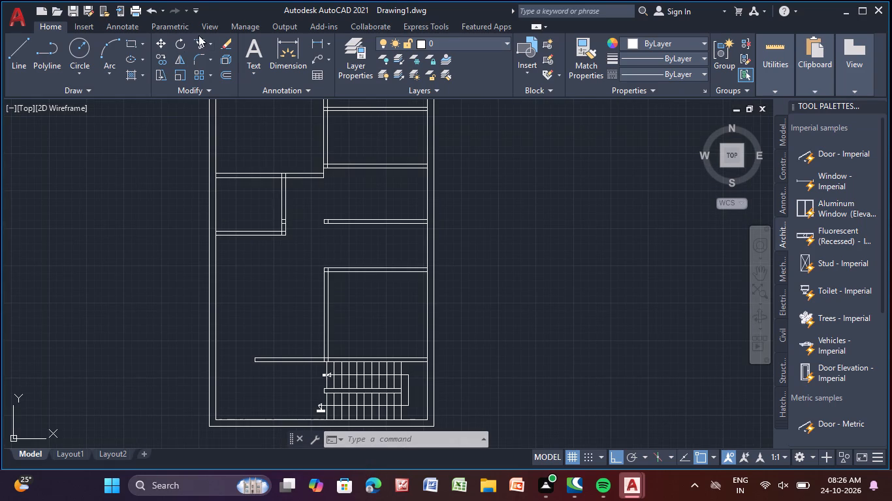
click(198, 41)
scroll(285, 178, up, 3)
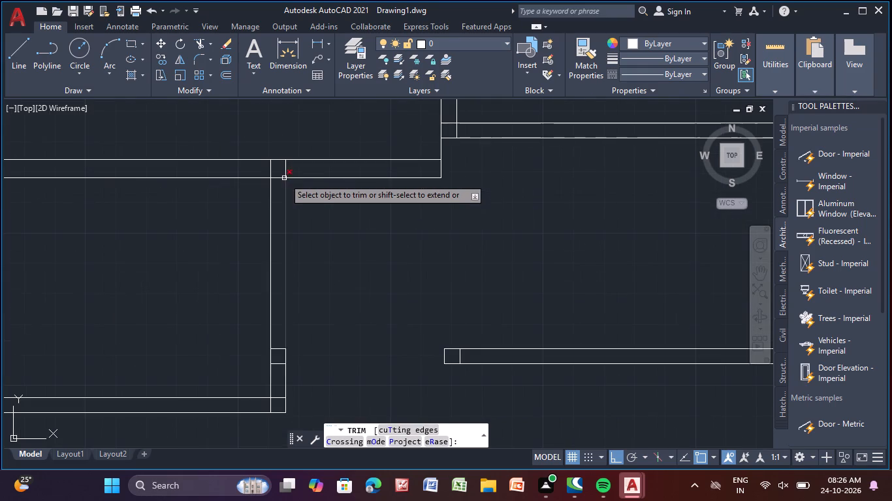
scroll(276, 173, up, 4)
drag(221, 152, 296, 153)
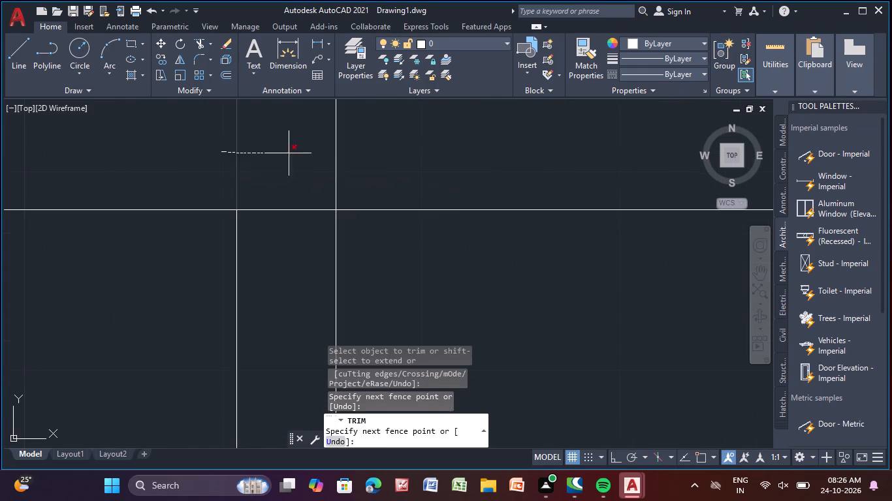
drag(296, 153, 385, 162)
drag(288, 207, 285, 224)
Trim the overlapping lines where the central vertical partition meets the bottom partition of the second room from the top on the right.
scroll(315, 190, down, 3)
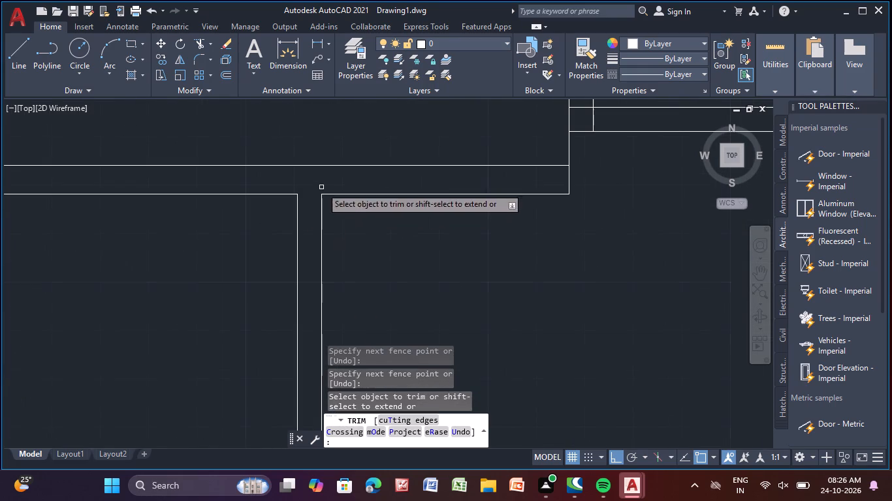
middle_drag(633, 215, 510, 370)
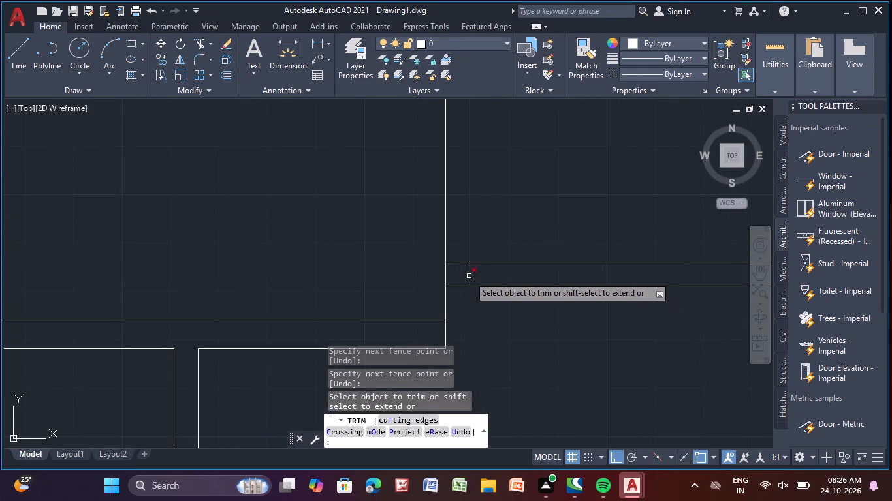
click(469, 276)
scroll(469, 276, up, 4)
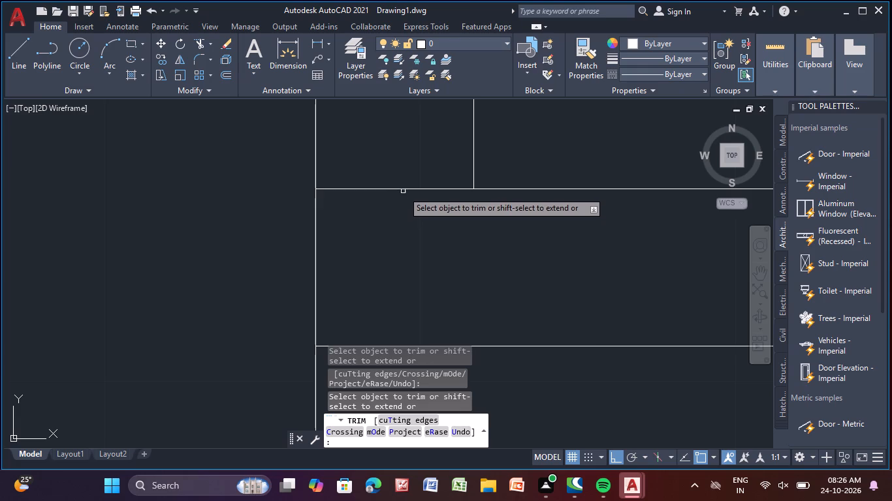
drag(405, 183, 398, 212)
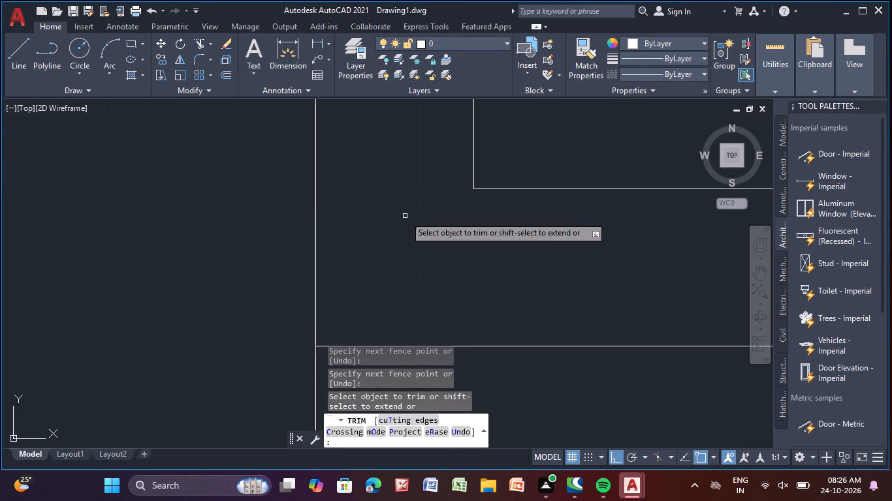
Trim the overlapping lines where the partition between the two upper-right rooms meets the central vertical partition.
scroll(439, 227, down, 6)
middle_drag(532, 184, 298, 322)
middle_drag(300, 269, 394, 323)
scroll(330, 257, up, 4)
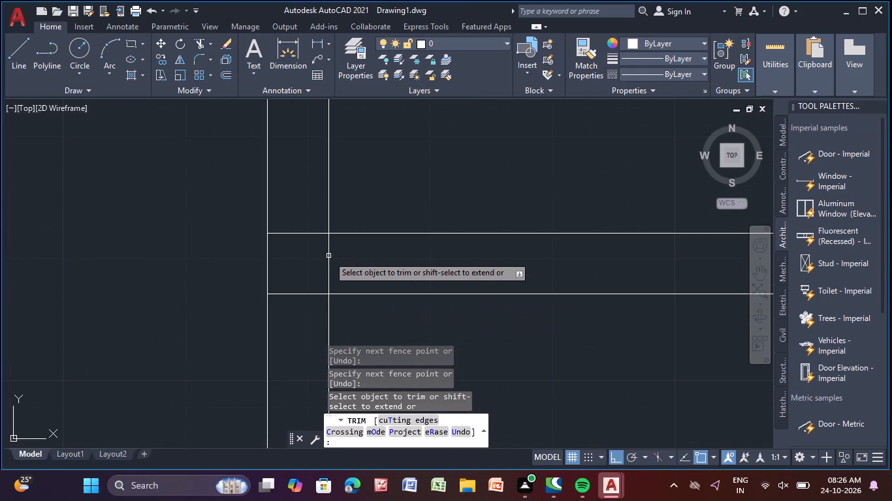
scroll(315, 245, up, 1)
middle_drag(311, 243, 310, 193)
drag(298, 166, 288, 290)
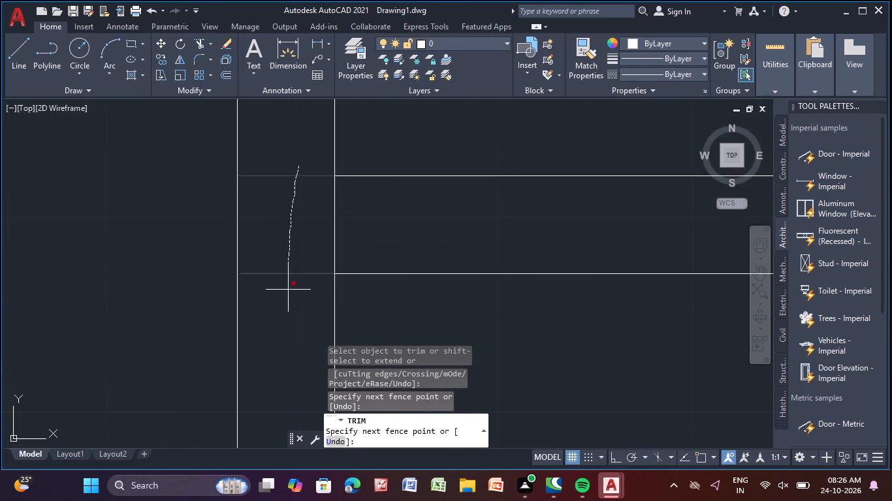
drag(288, 290, 288, 292)
drag(299, 234, 429, 234)
Trim the inner line of the right outer wall between the two lines of the upper-right rooms' dividing partition.
scroll(435, 235, down, 5)
middle_drag(494, 288, 272, 290)
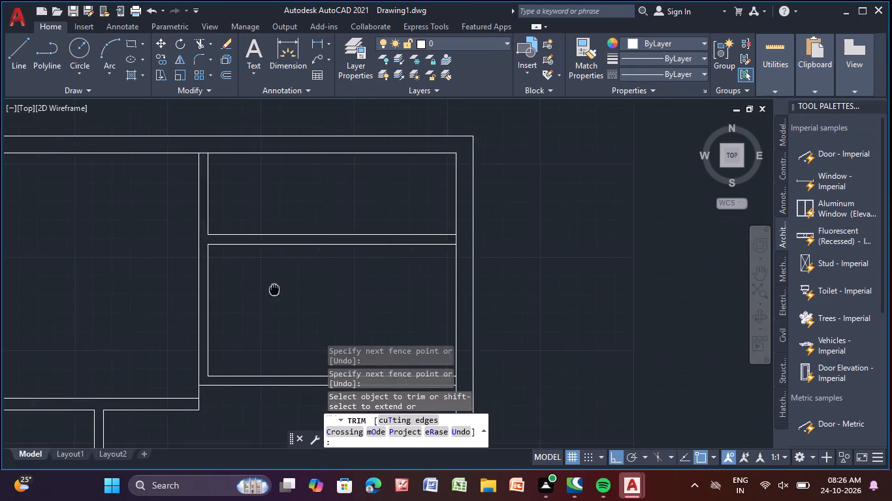
middle_drag(272, 290, 240, 232)
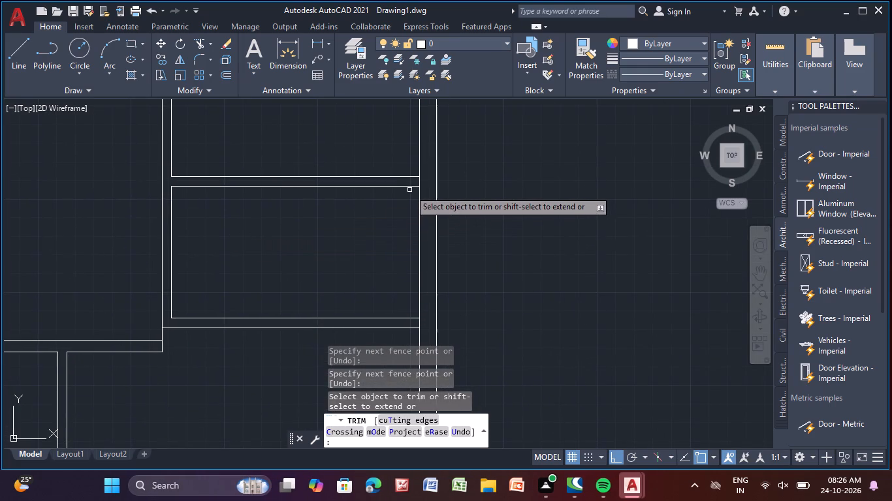
scroll(425, 189, up, 3)
click(400, 157)
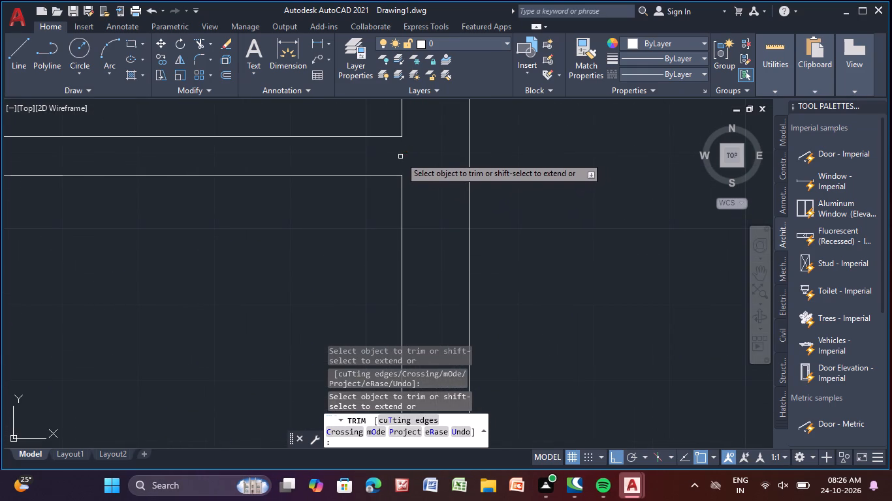
Trim the inner line of the right outer wall between the two lines of the partition below the second room from the top.
scroll(536, 213, down, 1)
middle_drag(556, 247, 526, 134)
scroll(494, 292, down, 2)
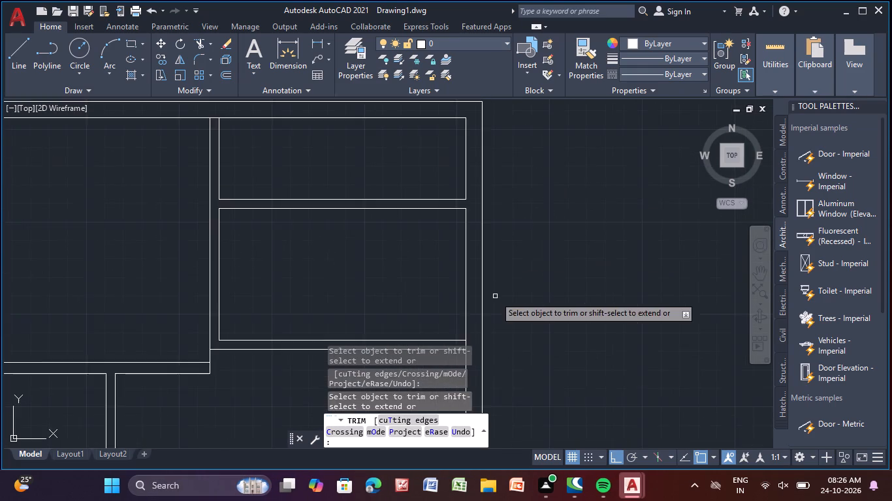
middle_drag(495, 296, 483, 201)
scroll(459, 248, up, 4)
drag(428, 255, 434, 256)
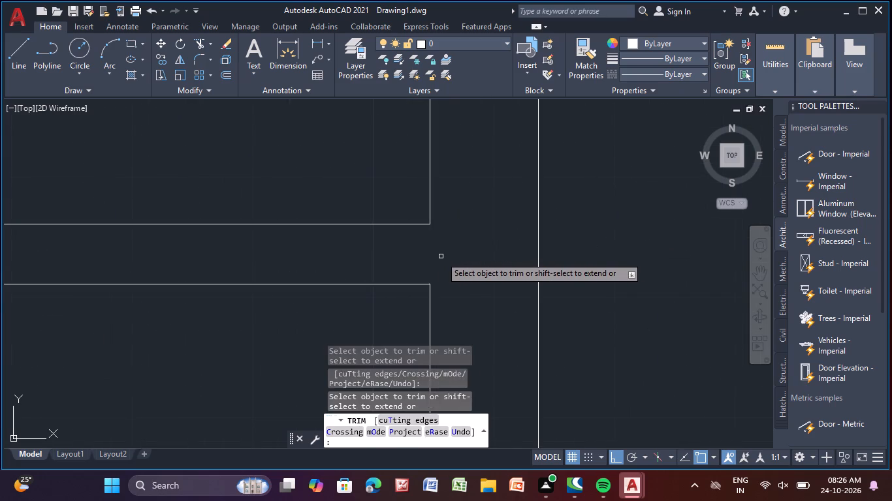
Trim the stray short vertical line inside the free end of the third horizontal partition from the top on the right.
scroll(441, 256, down, 5)
middle_drag(379, 301, 375, 161)
scroll(384, 241, down, 1)
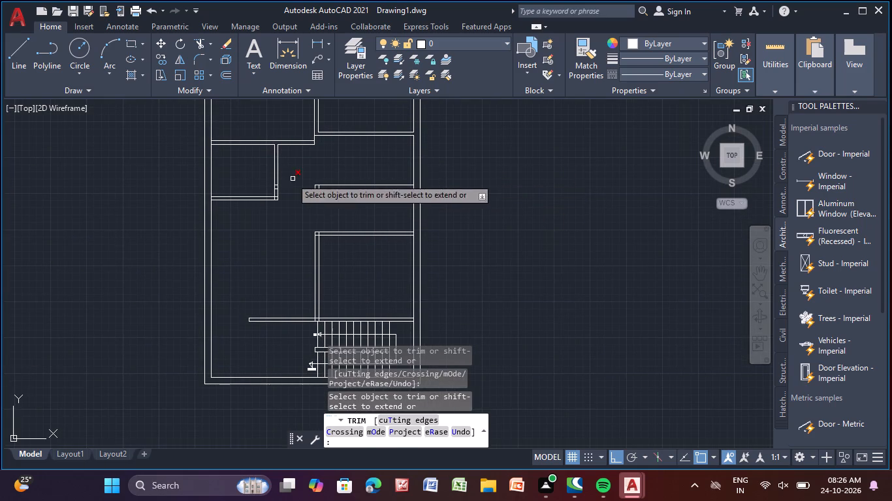
scroll(307, 189, up, 4)
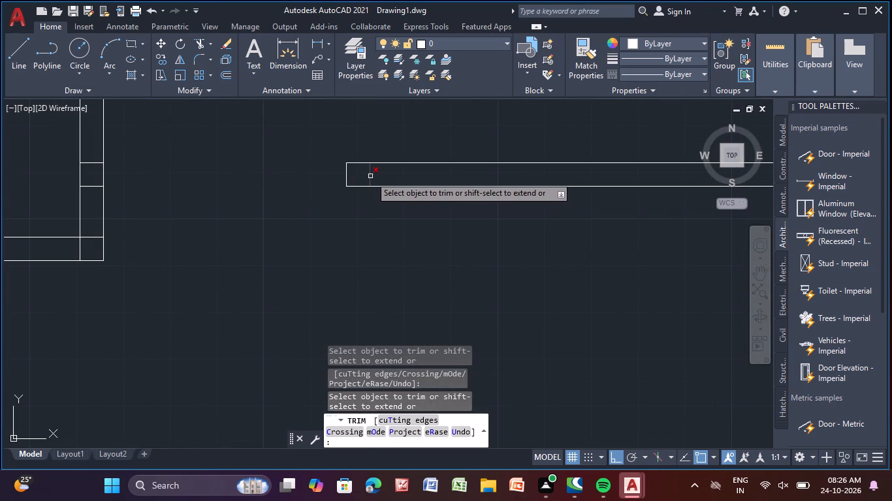
click(370, 176)
Trim the stray cross lines in the small left room's right partition and the overlapping lines at its bottom corner.
scroll(287, 222, down, 2)
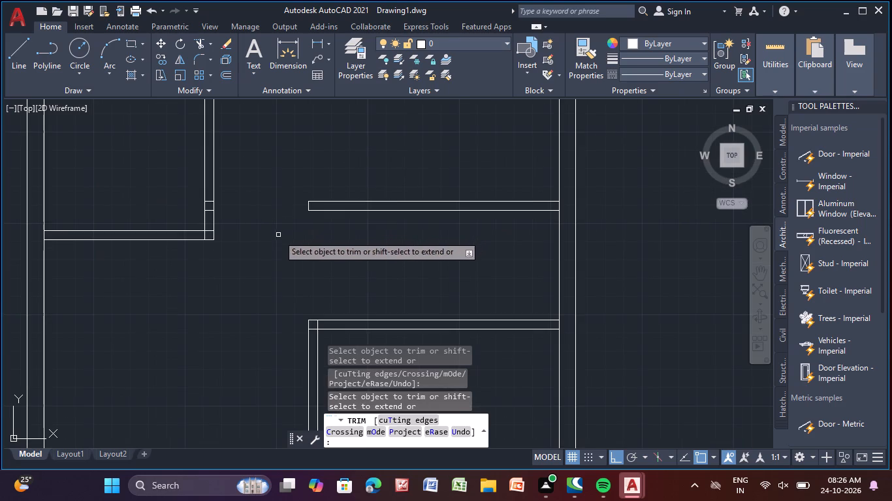
middle_drag(277, 235, 460, 247)
scroll(394, 225, up, 3)
middle_drag(394, 224, 388, 194)
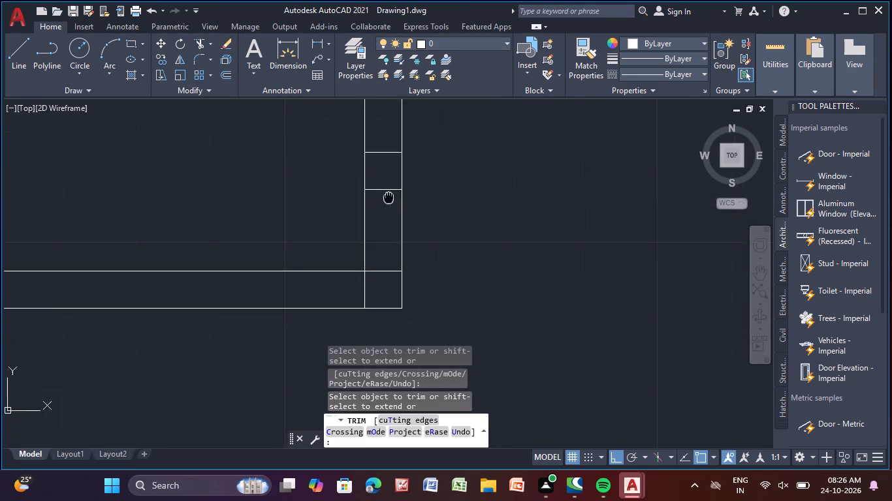
middle_drag(388, 194, 385, 185)
drag(375, 133, 381, 191)
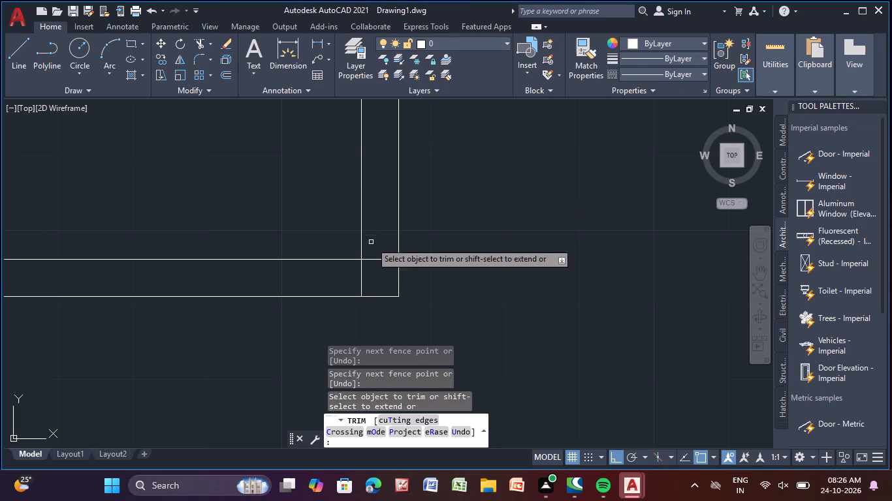
drag(375, 256, 347, 279)
scroll(345, 278, down, 3)
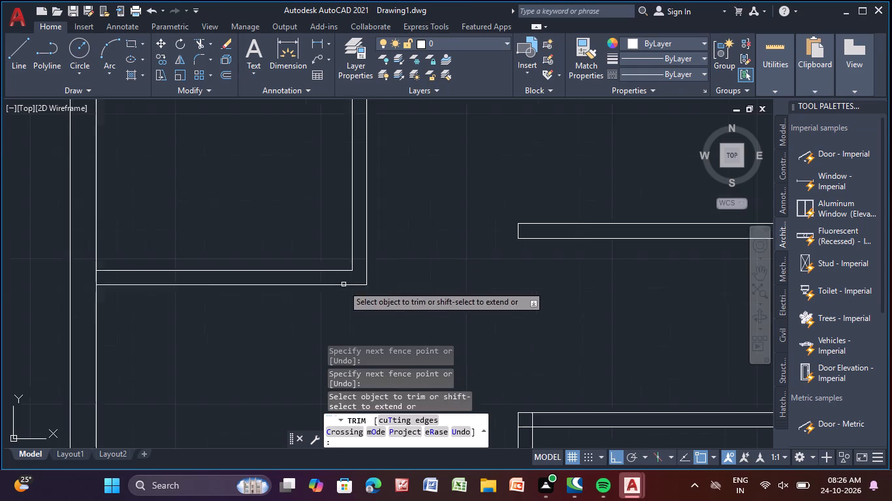
Trim the inner line of the left outer wall between the two lines of the small left room's bottom partition.
middle_drag(200, 309, 309, 273)
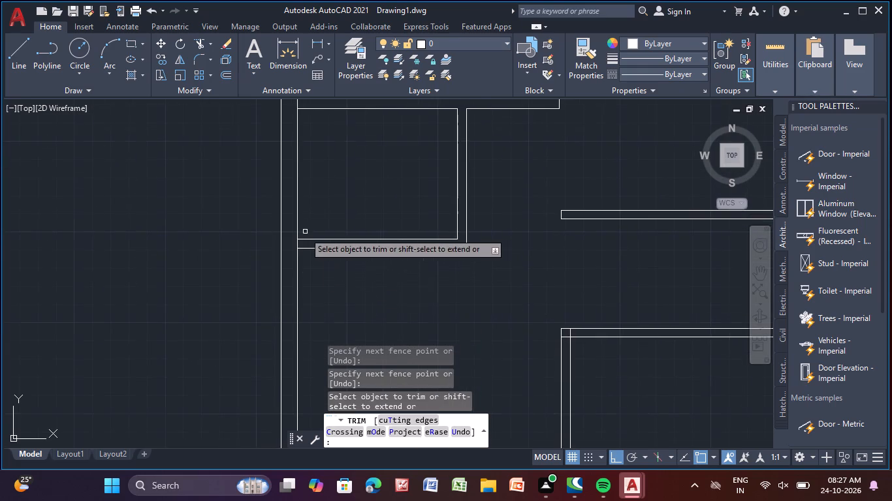
scroll(300, 238, up, 6)
drag(234, 273, 283, 278)
scroll(330, 288, down, 3)
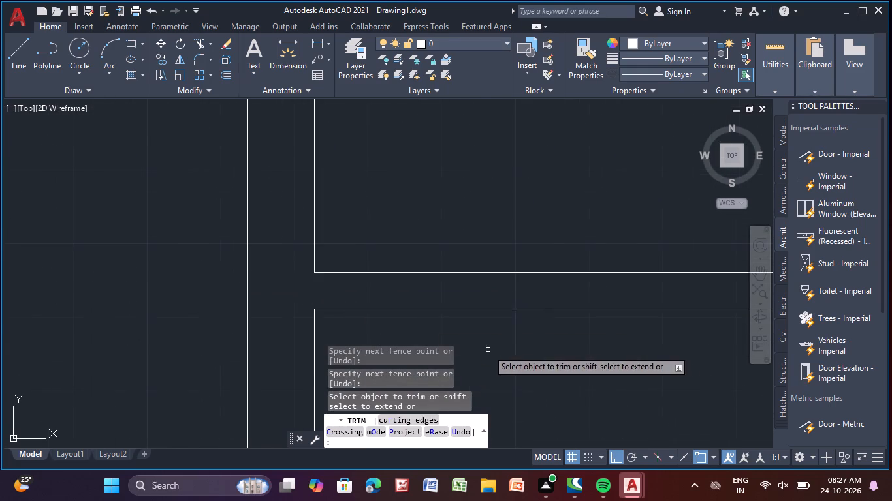
Trim the inner line of the right outer wall between the two lines of the free-ended third horizontal partition.
scroll(499, 350, down, 1)
scroll(565, 406, down, 1)
middle_drag(569, 395, 395, 146)
scroll(422, 186, down, 2)
middle_drag(437, 200, 339, 221)
scroll(592, 161, up, 4)
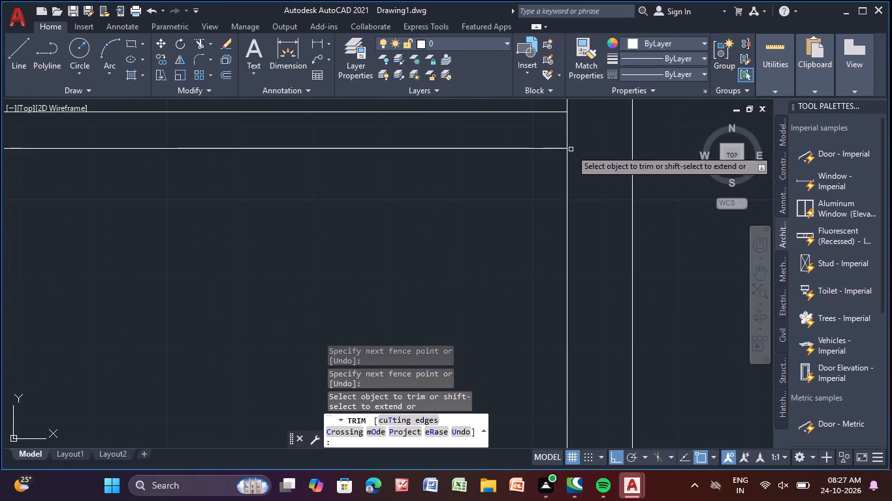
click(565, 133)
scroll(565, 133, down, 1)
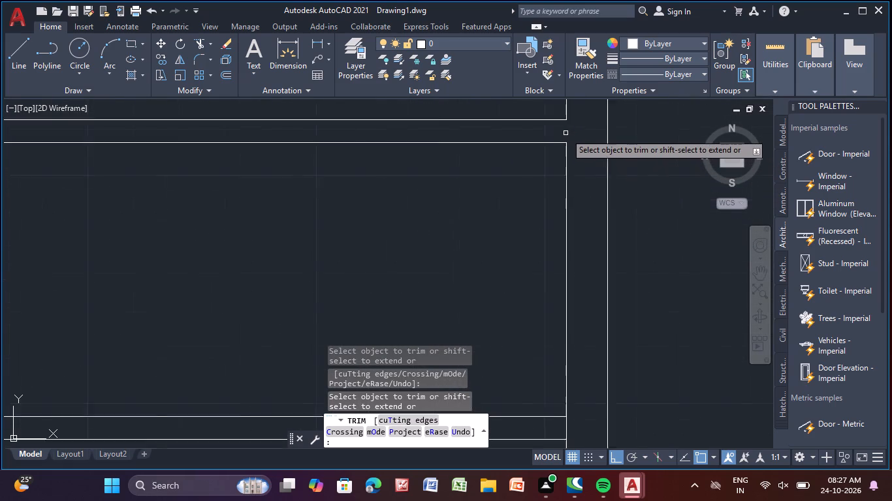
Trim the overlapping lines at the upper-left corner of the room above the staircase.
scroll(565, 133, down, 2)
middle_drag(543, 166, 528, 96)
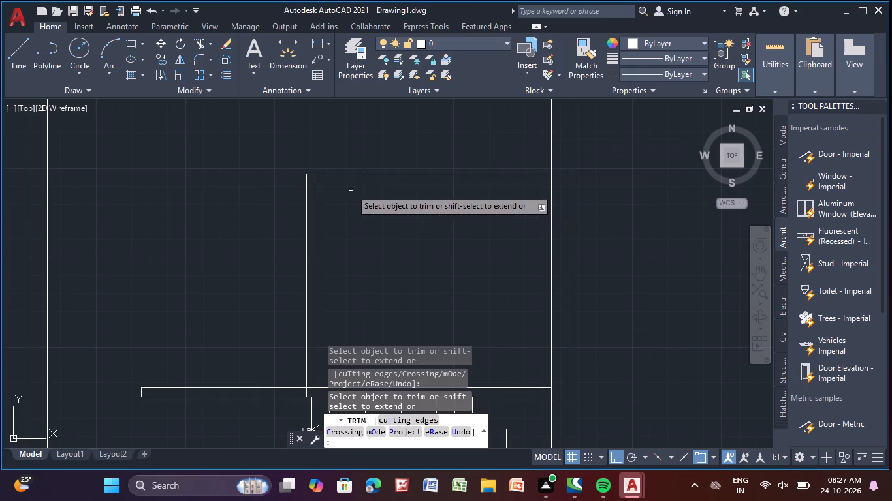
scroll(316, 179, up, 4)
drag(278, 196, 275, 228)
drag(280, 183, 351, 177)
scroll(358, 178, down, 4)
Trim the overlapping lines where that room's left partition meets the horizontal partition above the staircase.
middle_drag(422, 242, 383, 155)
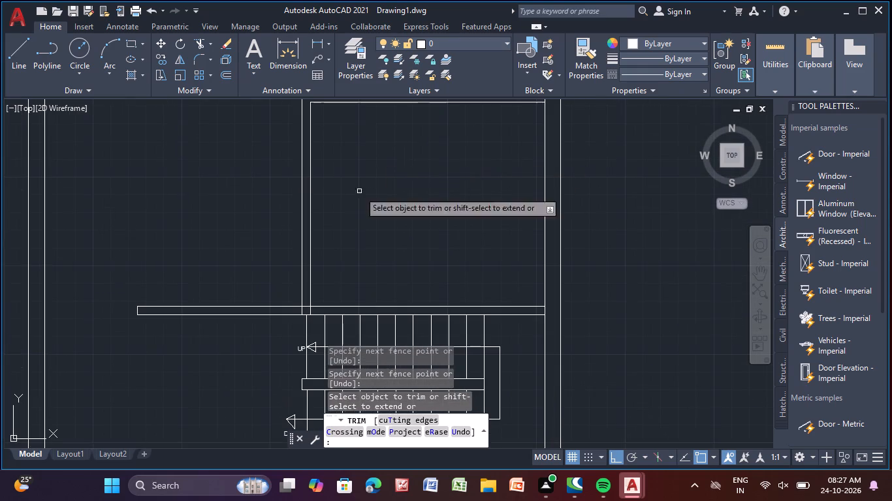
middle_drag(338, 247, 378, 126)
middle_drag(379, 163, 413, 105)
scroll(375, 130, up, 3)
drag(386, 118, 383, 128)
drag(362, 136, 443, 137)
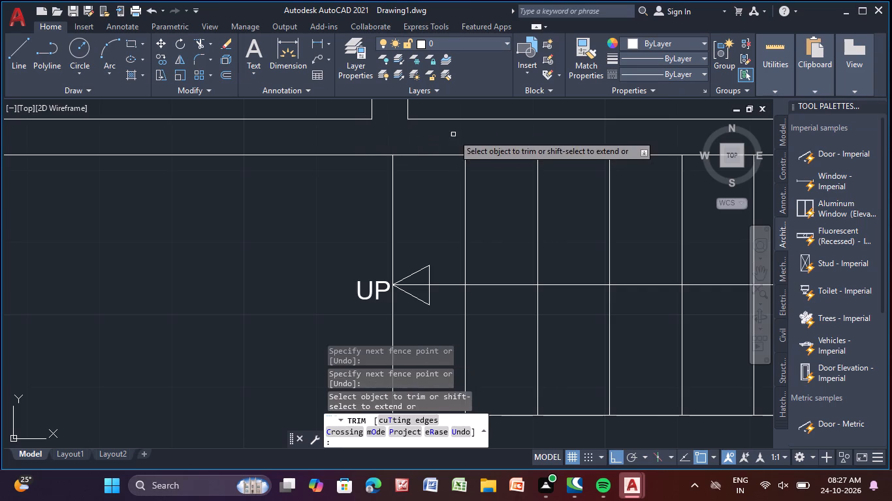
Check the staircase area and the whole floor plan for remaining overlapping wall lines.
scroll(453, 133, down, 4)
middle_drag(396, 168, 146, 254)
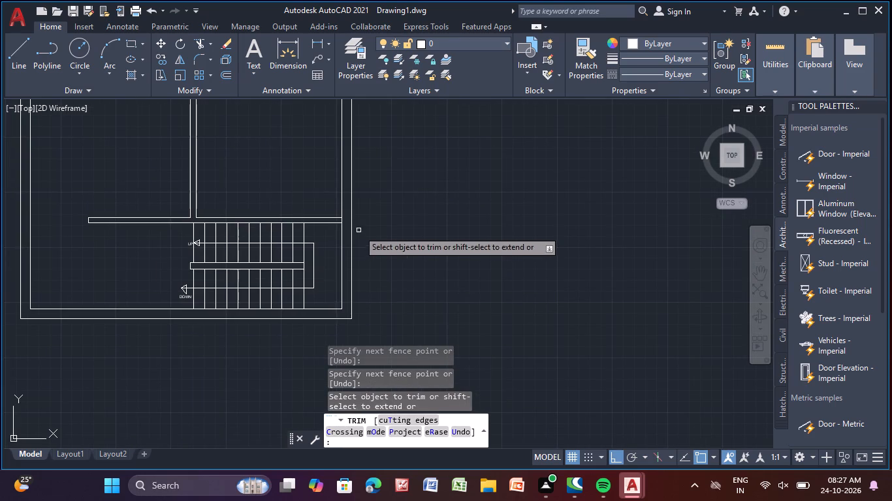
scroll(337, 226, up, 3)
scroll(353, 207, down, 6)
middle_drag(418, 189, 454, 301)
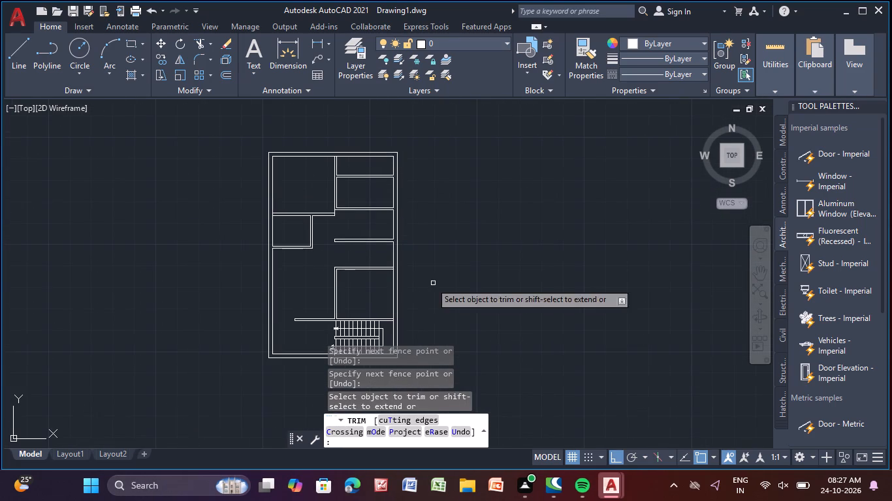
middle_drag(415, 266, 426, 281)
scroll(426, 281, up, 1)
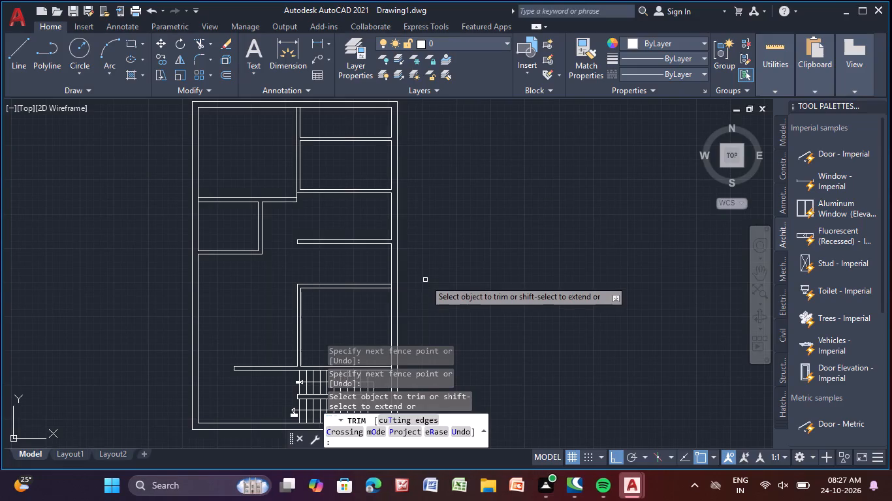
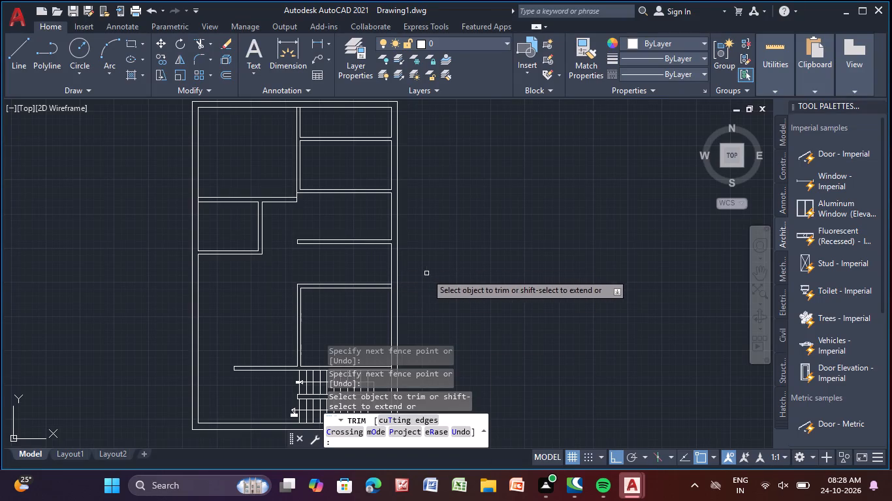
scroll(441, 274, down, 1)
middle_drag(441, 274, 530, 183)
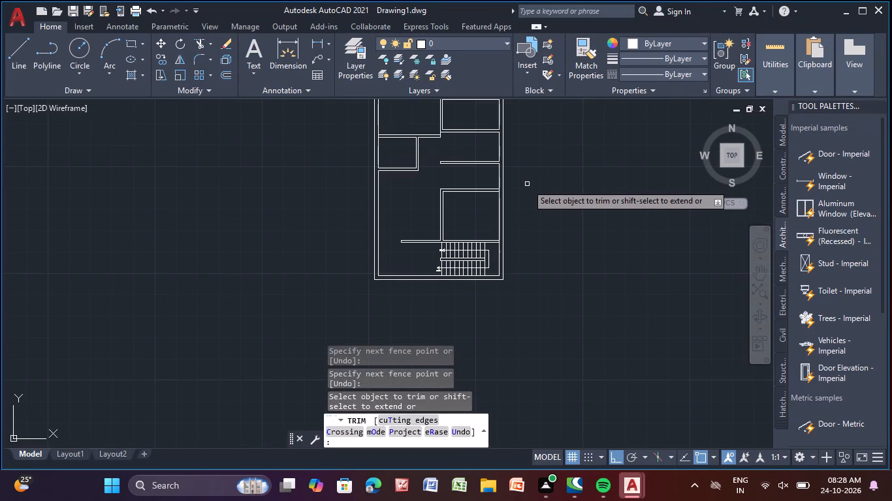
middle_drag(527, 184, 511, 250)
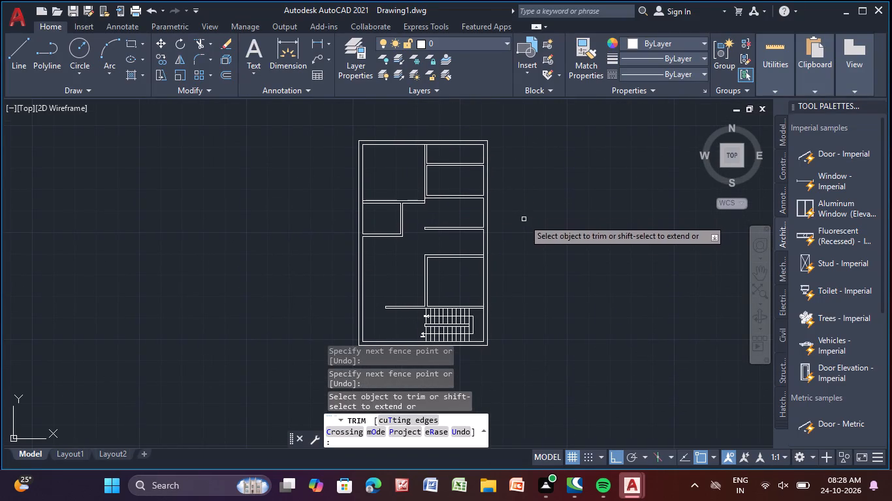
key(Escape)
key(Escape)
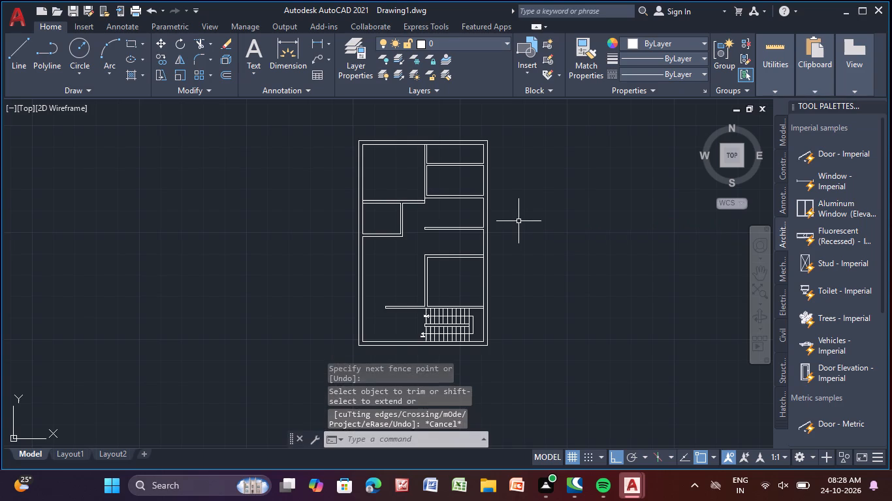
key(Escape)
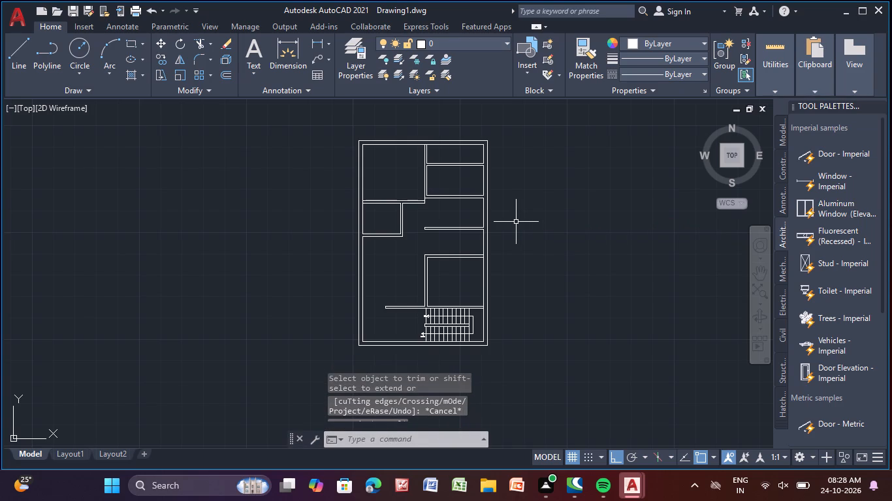
Draw a rectangle about 5'-3" wide as the bed outline, in the empty space left of the floor plan.
middle_drag(520, 225, 518, 247)
scroll(471, 166, up, 2)
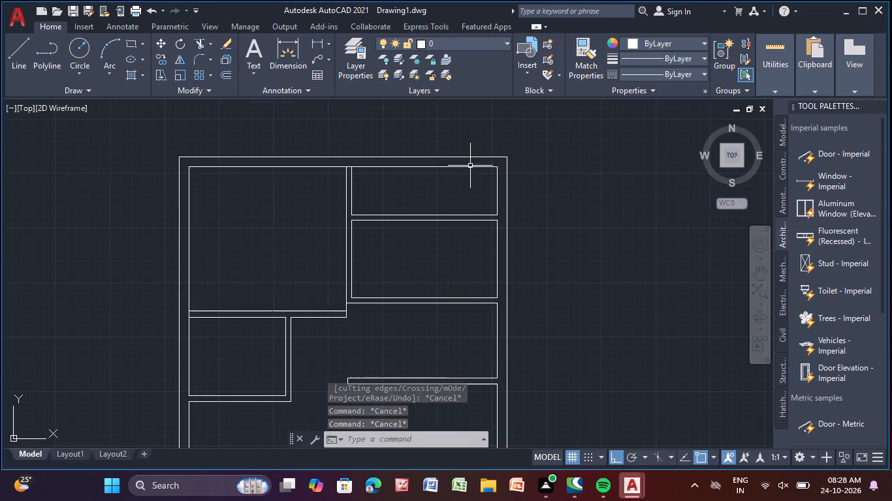
middle_drag(242, 215, 280, 209)
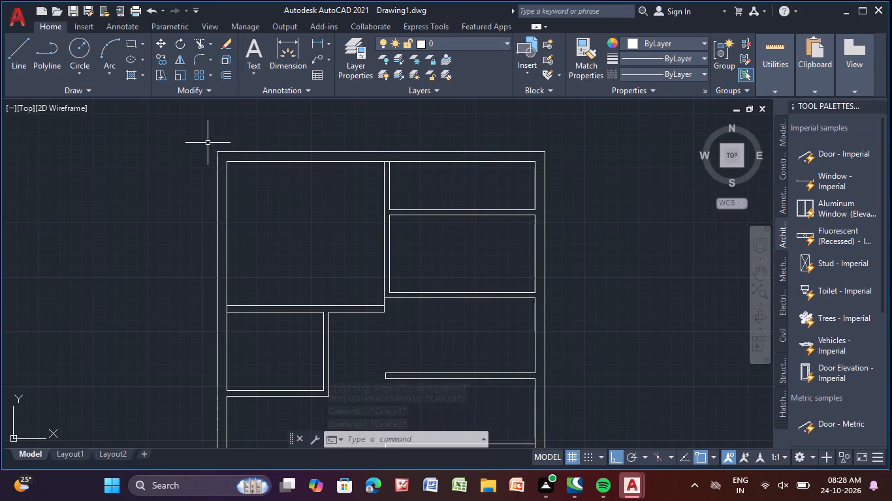
click(132, 43)
click(73, 189)
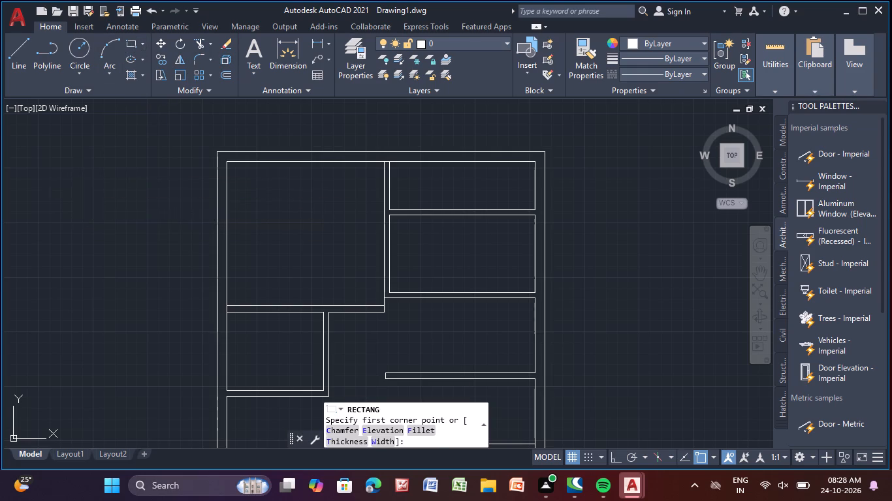
click(142, 263)
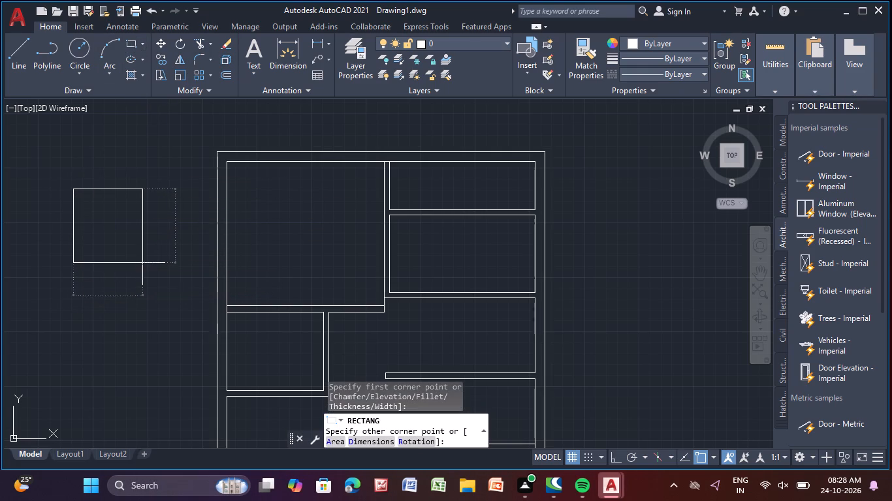
Draw a small horizontal rectangle for the first pillow inside the bed's upper-left corner.
middle_drag(138, 260, 216, 255)
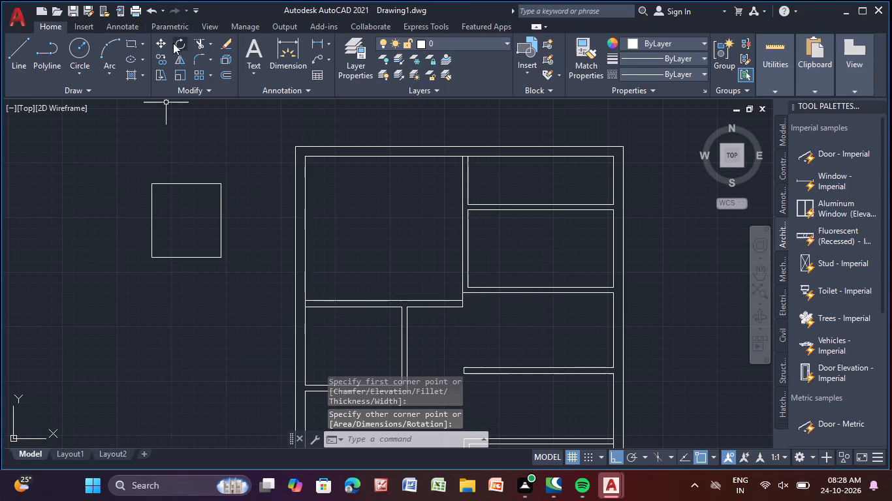
click(130, 42)
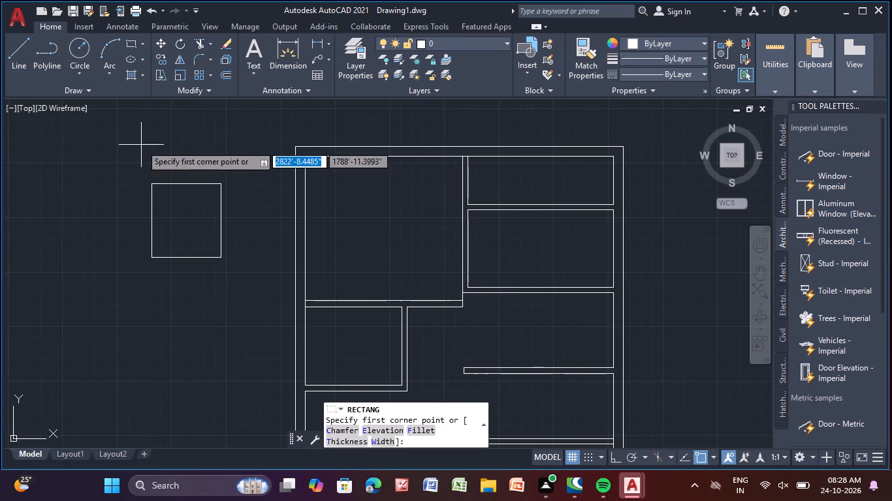
scroll(158, 198, up, 2)
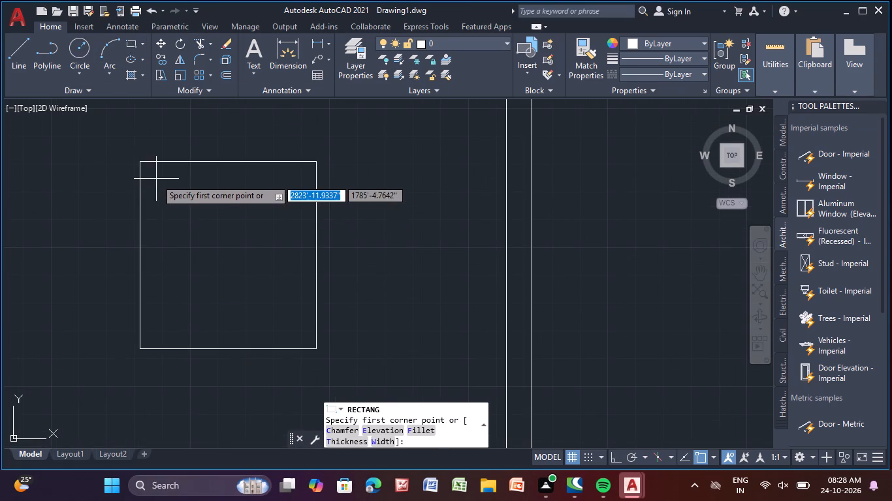
click(157, 184)
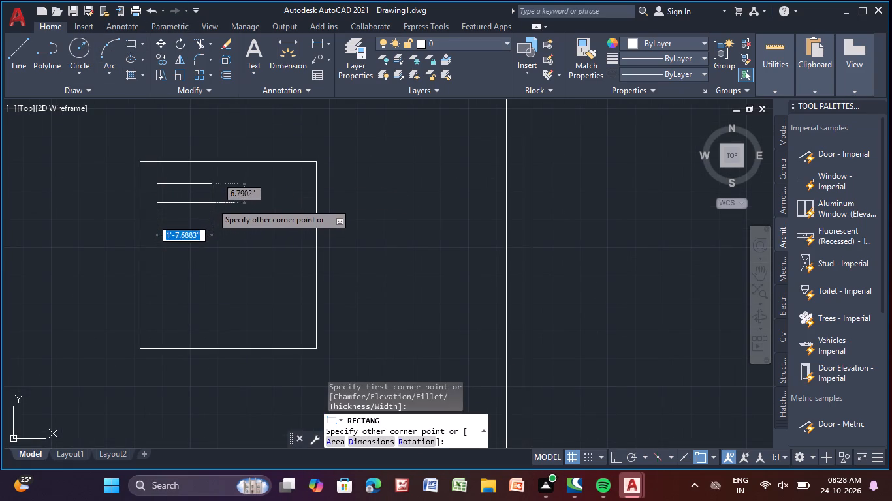
click(219, 209)
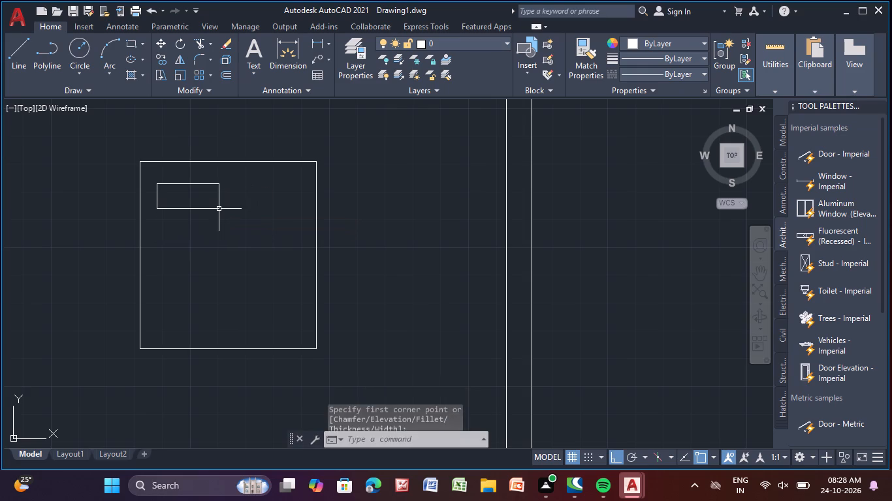
Copy the pillow rectangle about 2'-3" horizontally to the right to make the second pillow.
click(217, 208)
click(164, 61)
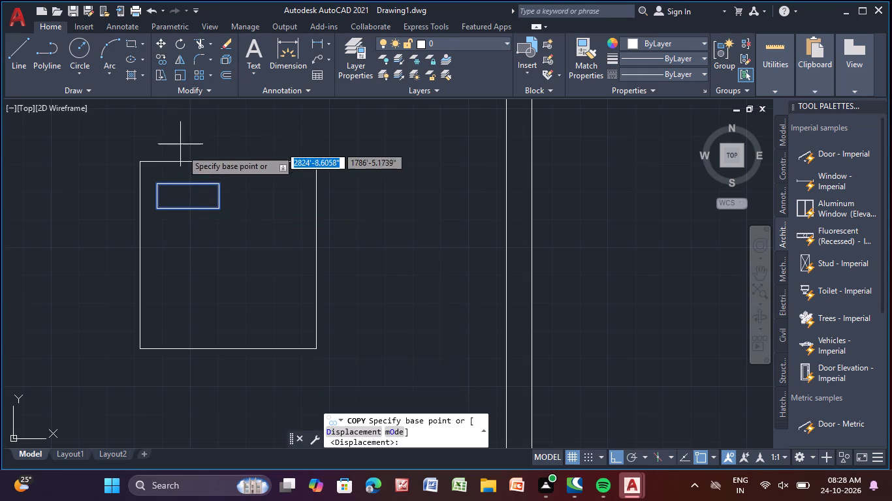
click(224, 196)
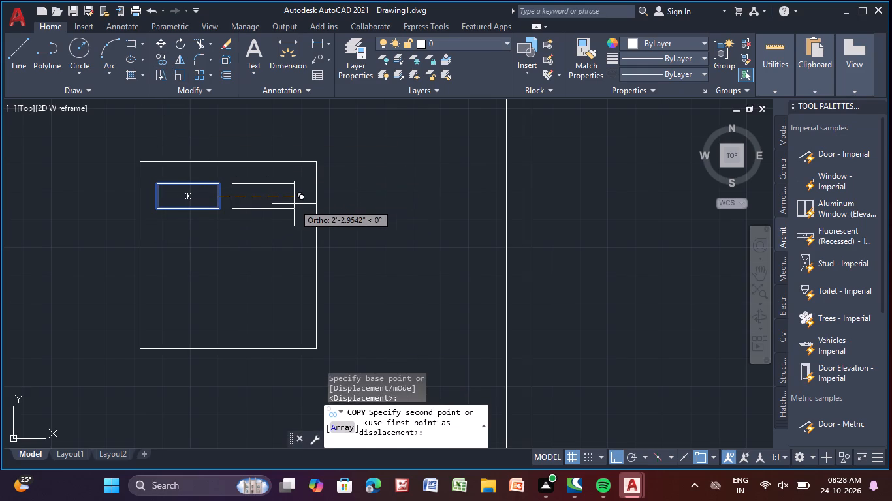
click(294, 204)
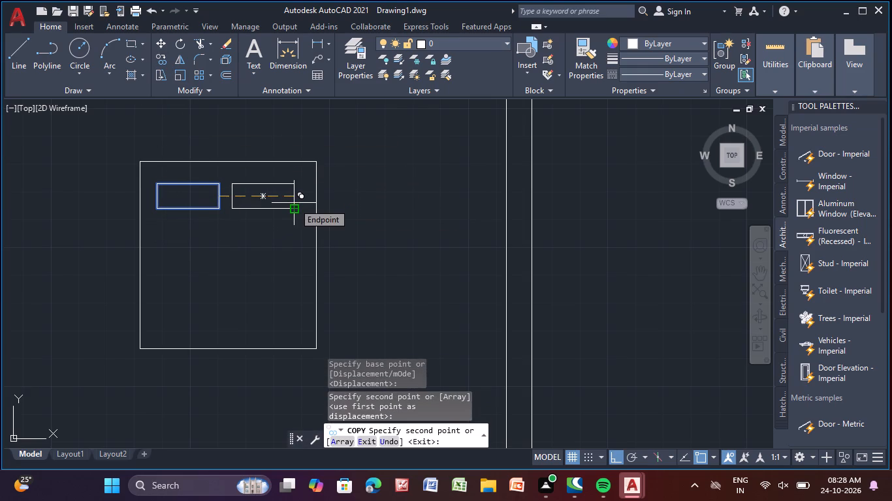
key(Escape)
Draw a rectangle about 5'-3" by 1'-6" around both pillows, spanning the bed's full width.
click(130, 47)
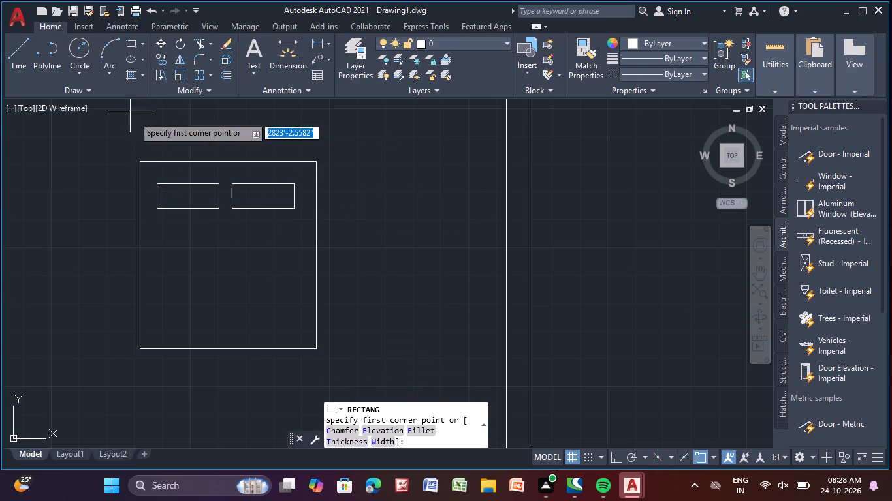
click(141, 174)
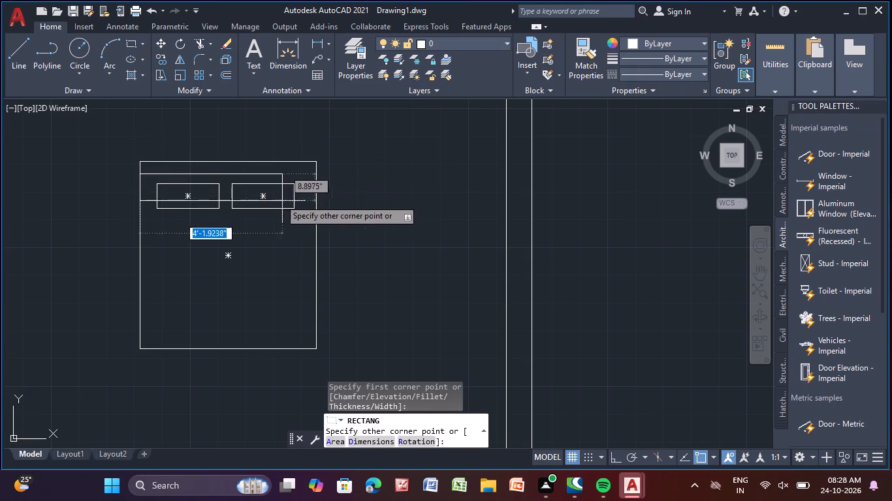
click(317, 225)
Draw the blanket edge line below the pillow area from the bed's right side, ending in a triangular folded corner at the left side.
middle_drag(221, 258, 247, 220)
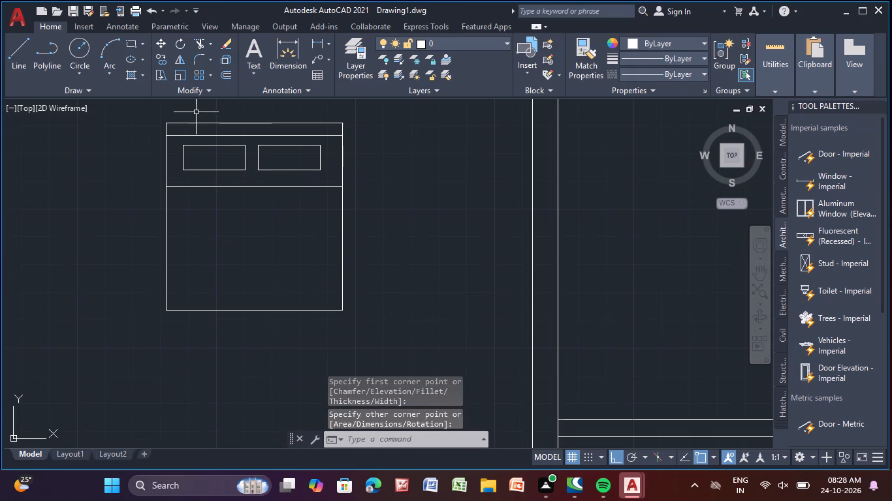
click(22, 52)
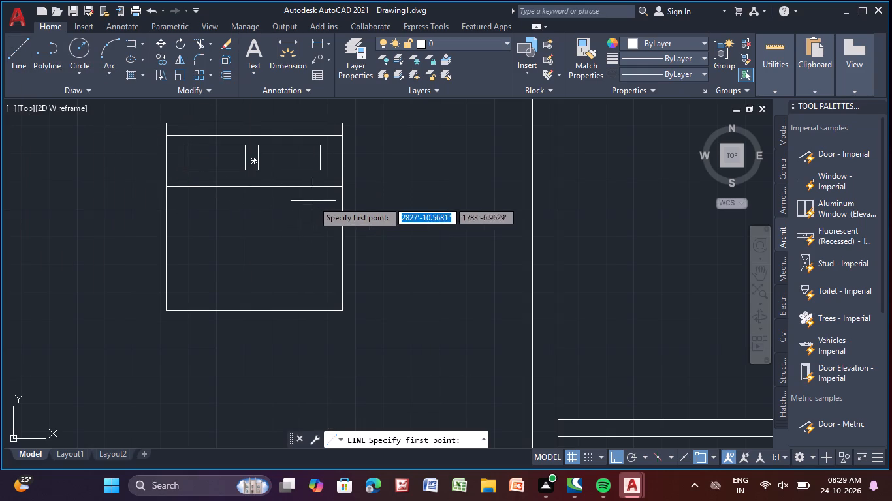
click(338, 196)
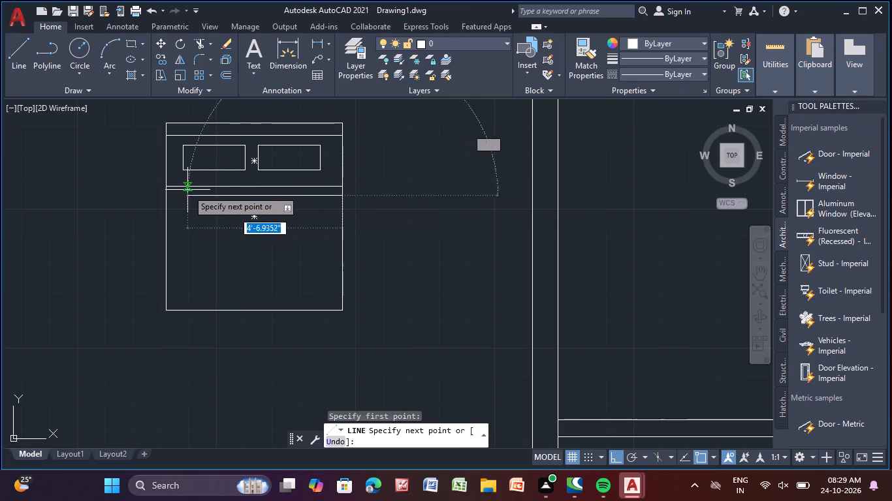
click(195, 195)
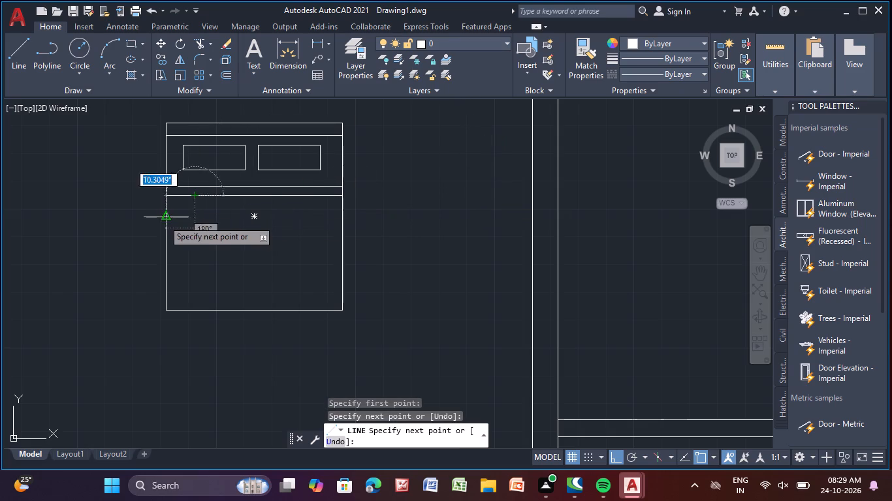
click(167, 217)
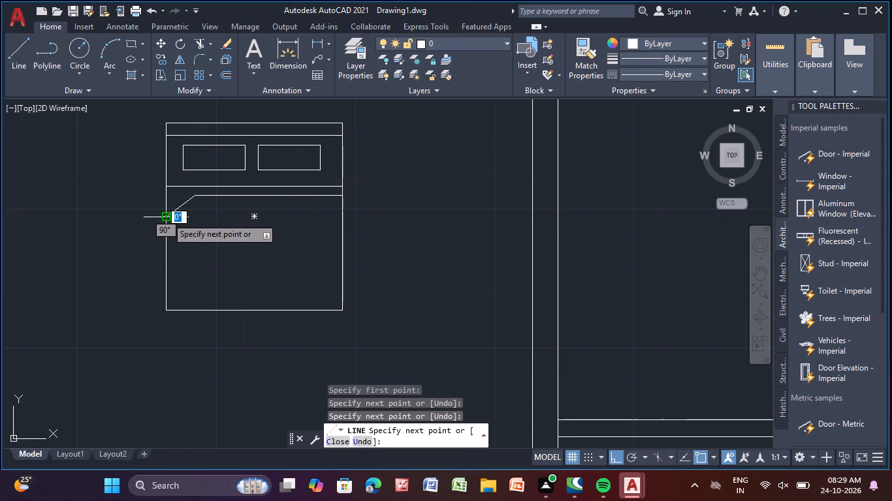
click(202, 217)
click(195, 193)
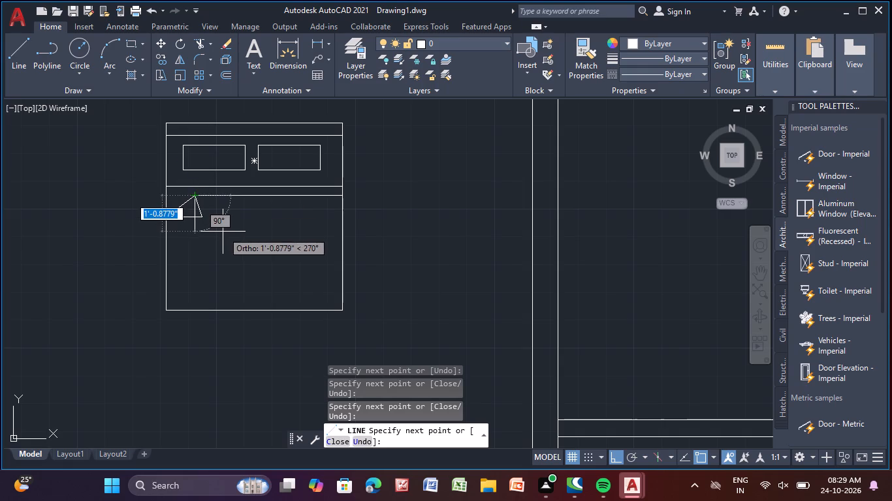
key(Escape)
Stretch the lower edge of the rectangle around the pillows upward, closer to the pillows.
middle_drag(223, 231, 214, 215)
scroll(213, 214, down, 1)
middle_drag(212, 215, 208, 226)
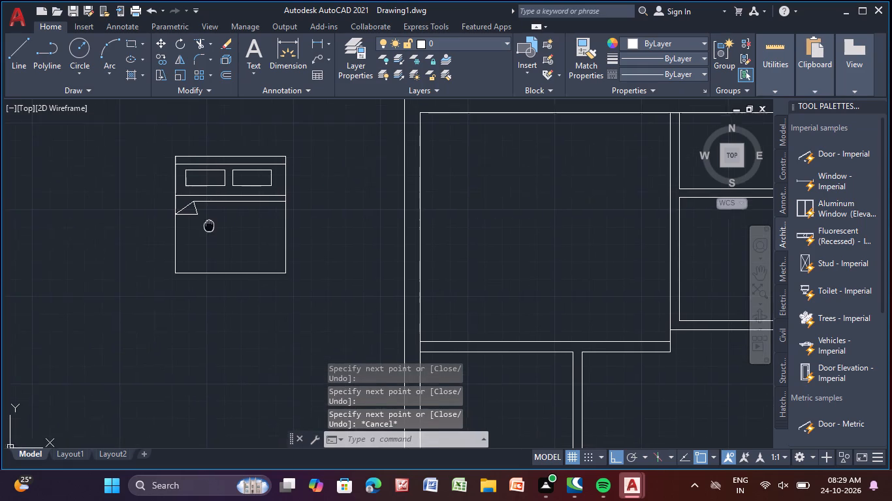
middle_drag(208, 226, 208, 230)
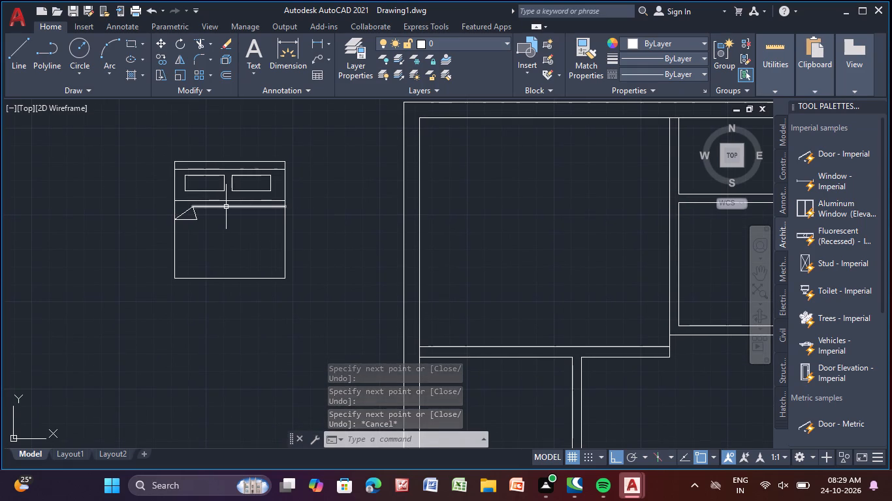
click(226, 207)
key(Escape)
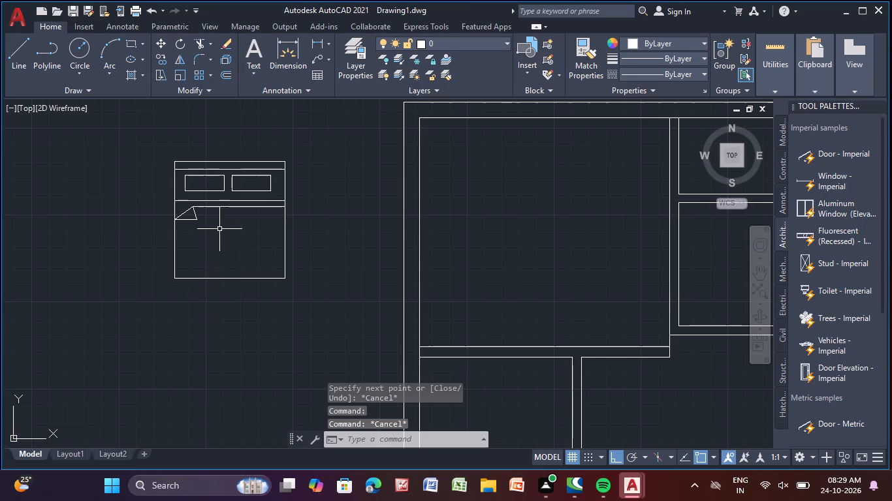
scroll(217, 202, up, 3)
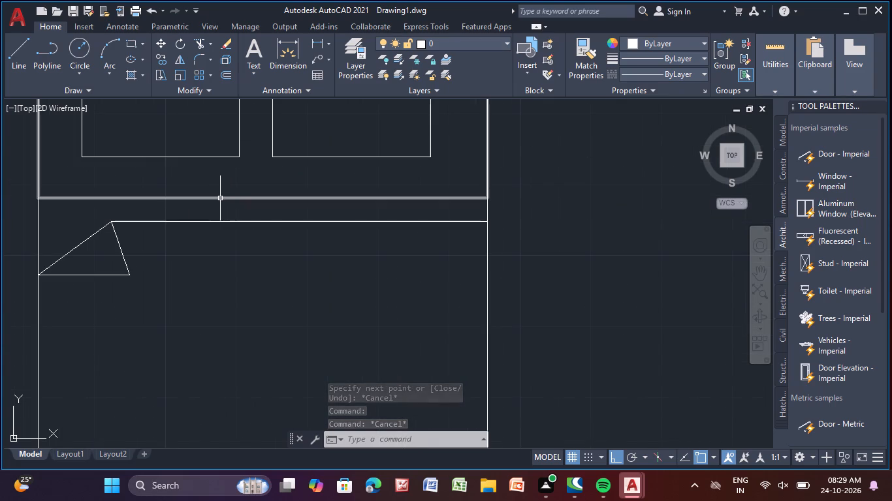
click(222, 198)
click(261, 196)
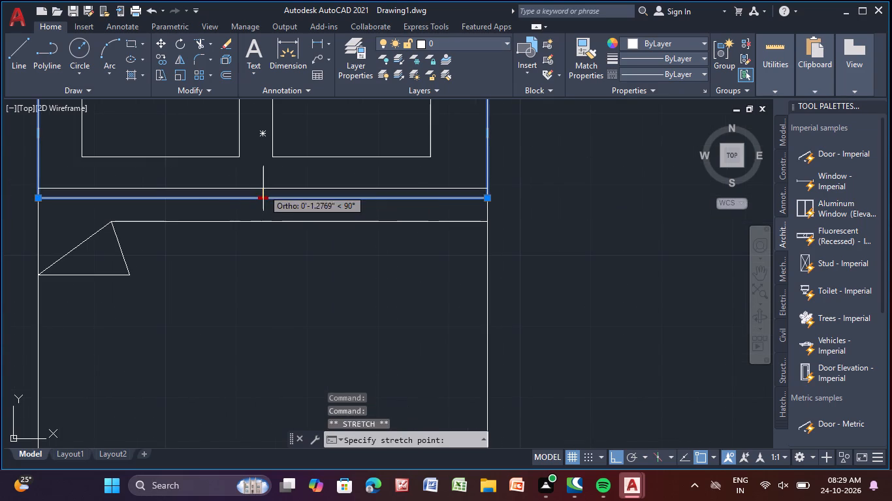
click(265, 177)
Stretch the upper edge of the rectangle around the pillows slightly downward, closer to the pillows.
middle_drag(267, 200, 263, 292)
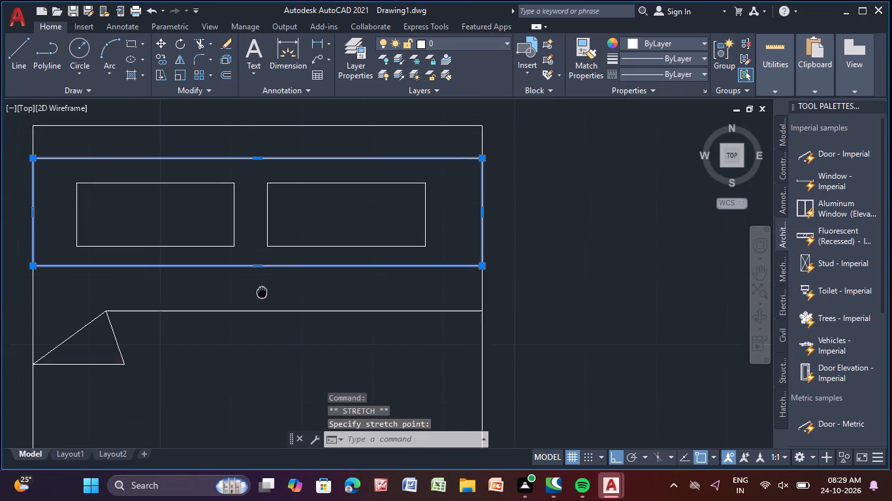
middle_drag(263, 292, 265, 299)
click(259, 168)
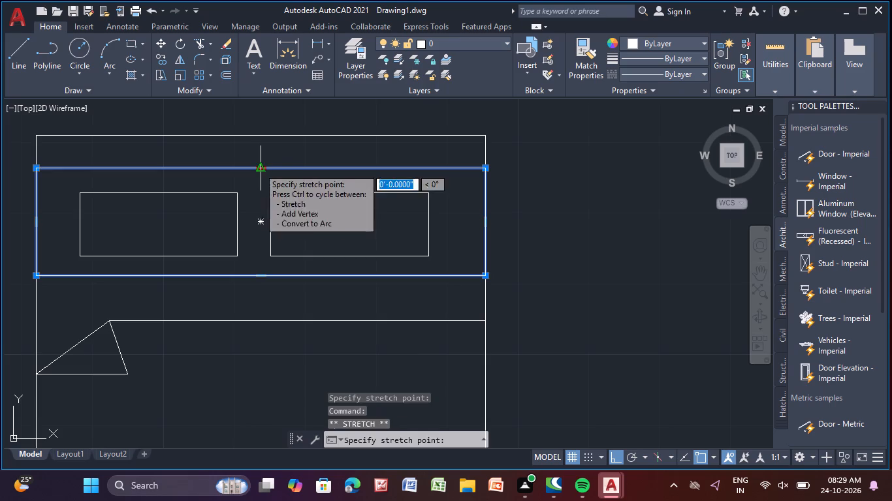
click(261, 179)
key(Escape)
scroll(260, 235, down, 1)
key(Escape)
Move the horizontal blanket edge line up to just below the rectangle around the pillows.
middle_drag(250, 250, 264, 185)
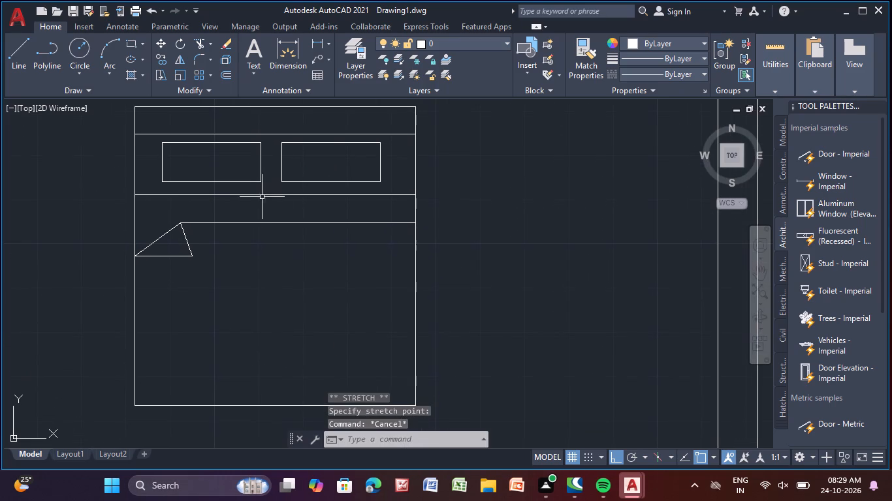
click(253, 224)
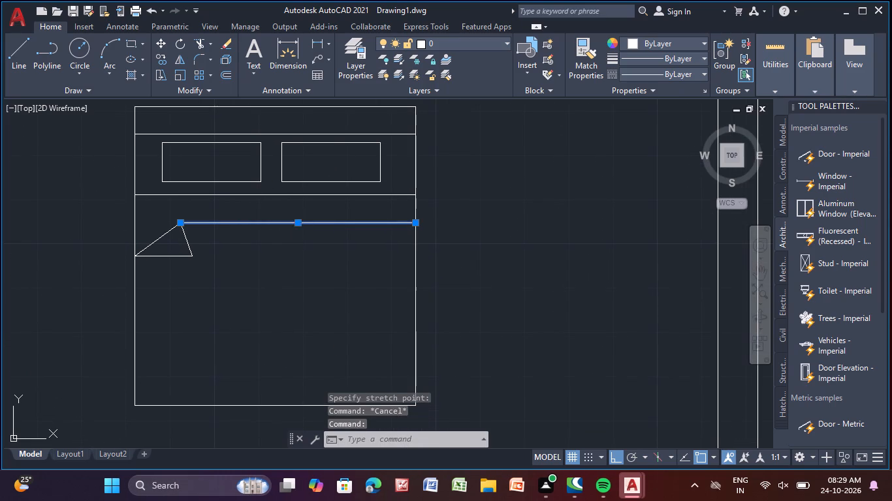
click(297, 222)
click(302, 204)
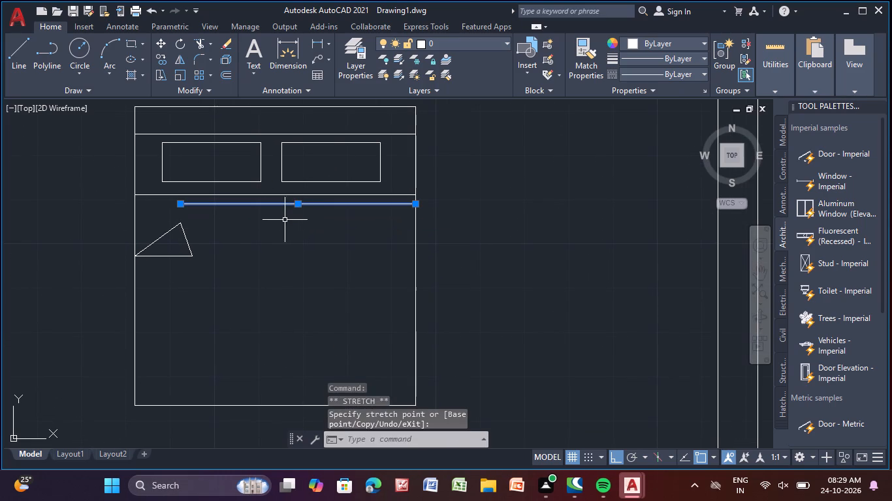
key(Escape)
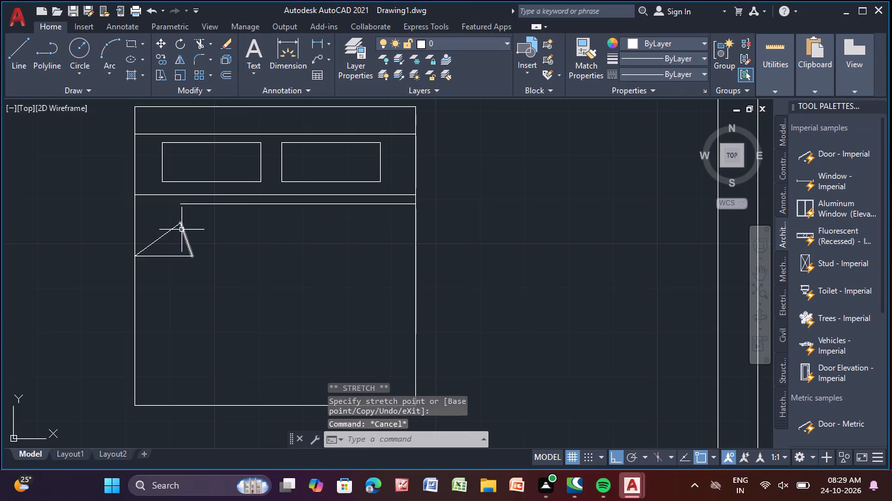
Stretch the top vertex of the triangular folded corner up to the left end of the horizontal blanket edge line.
click(182, 228)
click(172, 230)
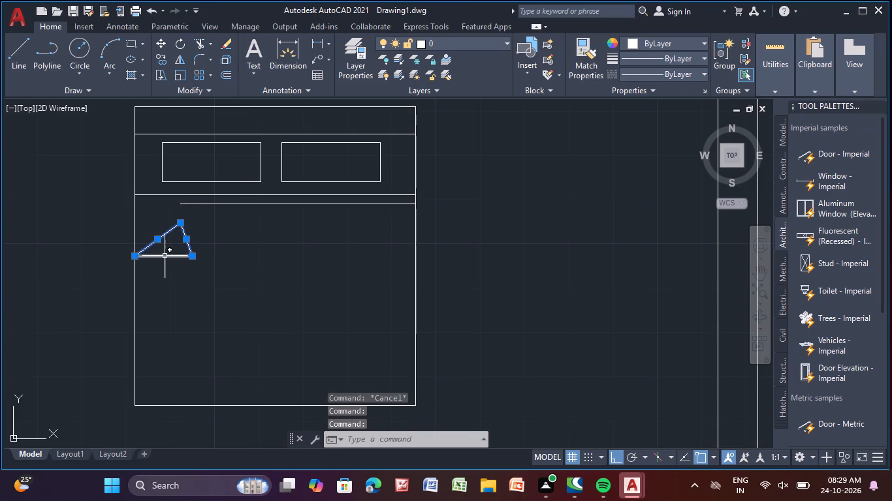
click(166, 257)
click(182, 221)
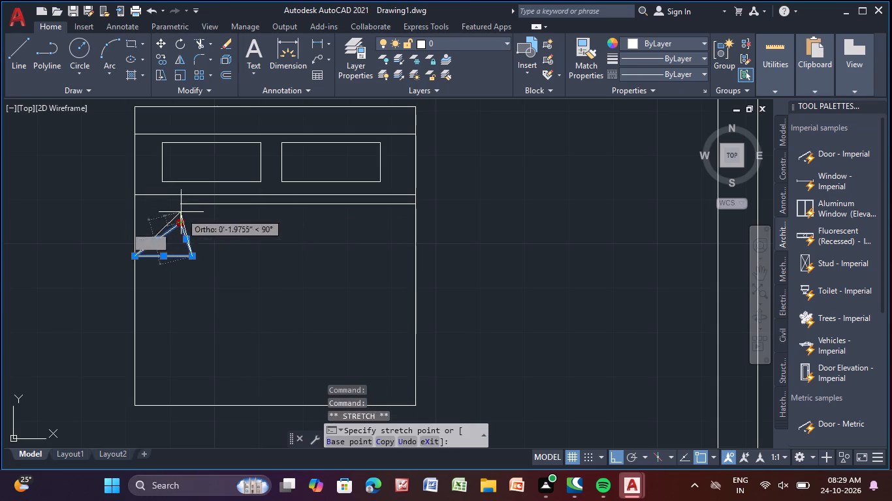
click(180, 205)
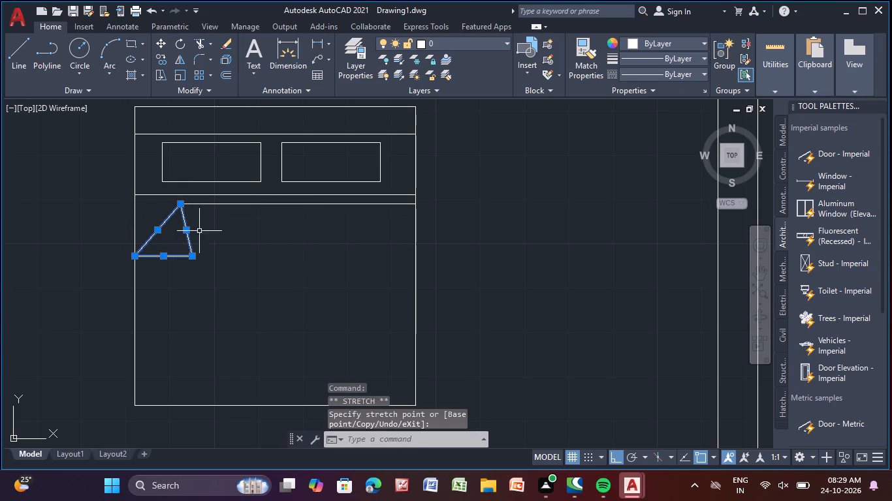
key(Escape)
Stretch the left and right sides of the rectangle around the pillows inward, away from the bed's outline.
scroll(253, 246, down, 1)
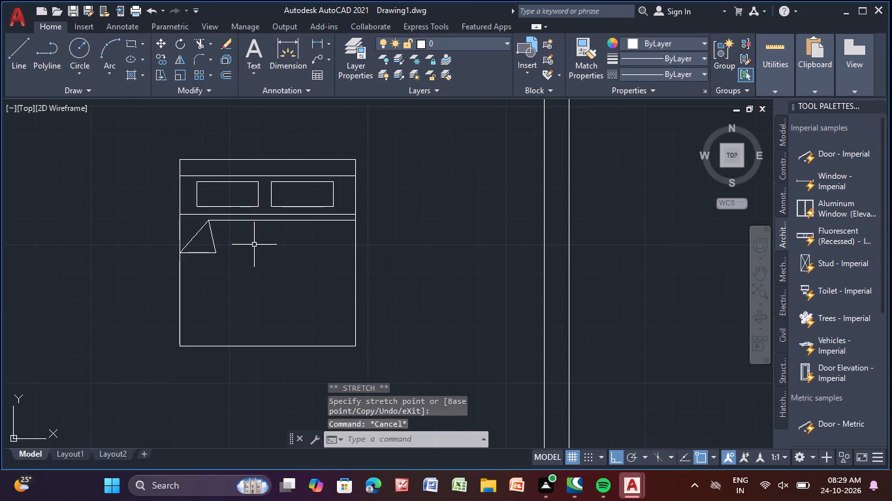
scroll(255, 244, up, 1)
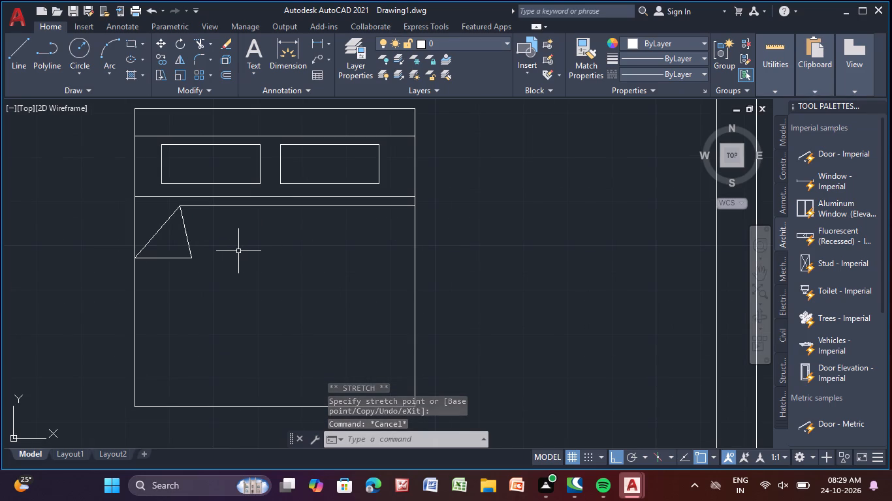
click(133, 167)
drag(134, 167, 140, 167)
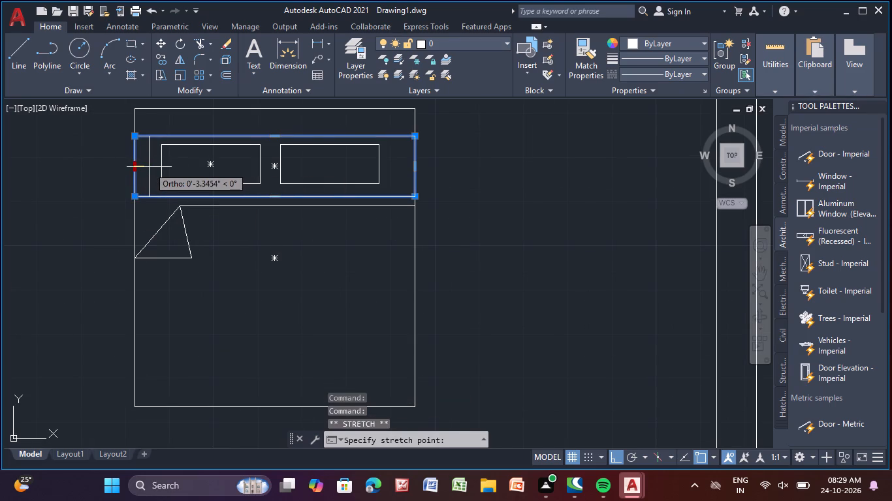
click(145, 167)
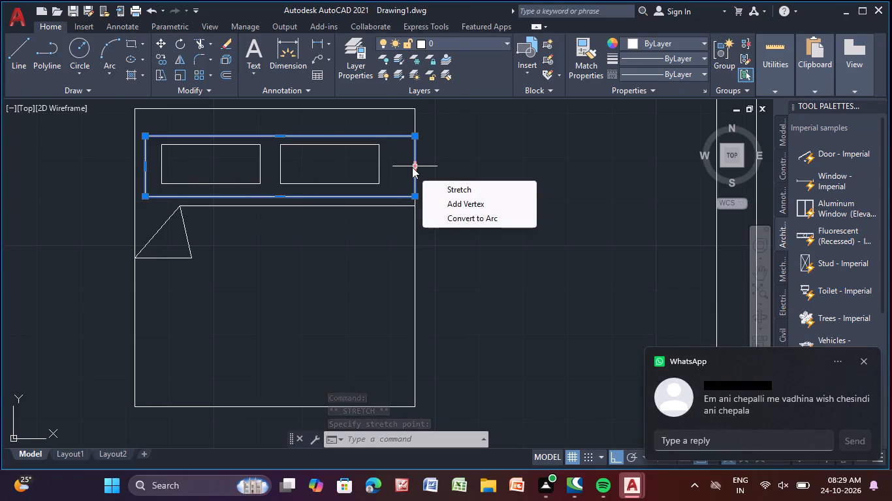
click(412, 167)
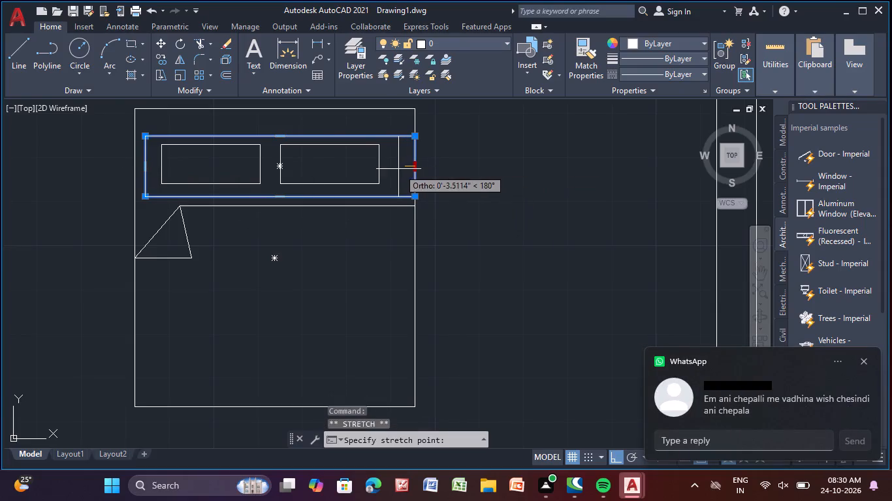
click(398, 170)
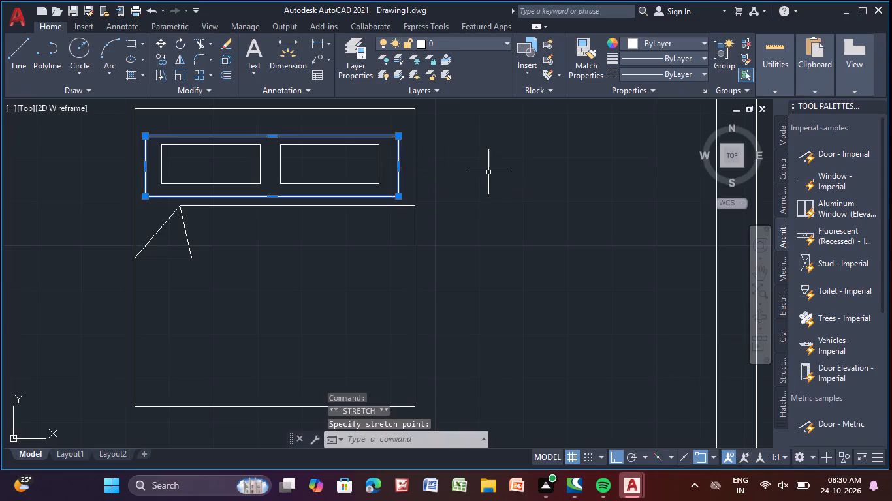
key(Escape)
key(Escape)
key(Escape)
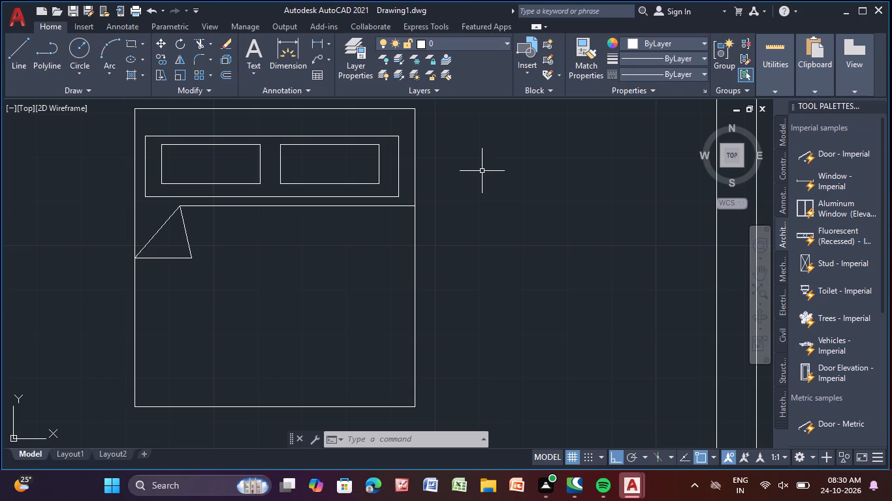
Group all the bed's objects, including the pillows, blanket edge line and folded corner.
scroll(488, 175, down, 1)
middle_drag(490, 215, 492, 209)
scroll(492, 209, up, 1)
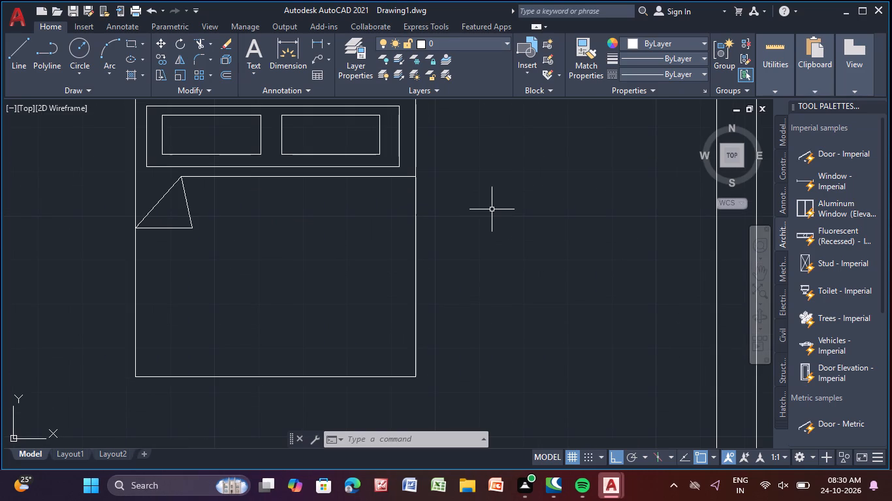
scroll(512, 223, down, 1)
middle_drag(513, 224, 507, 237)
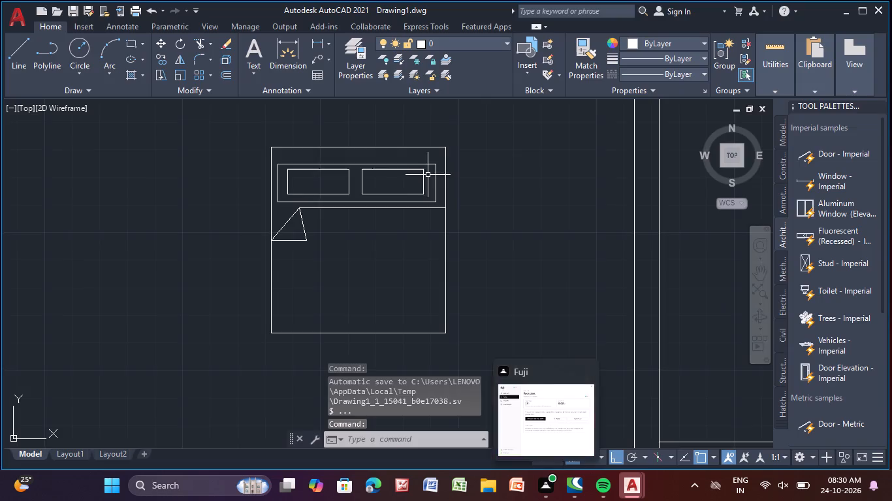
scroll(404, 173, down, 1)
drag(240, 162, 515, 290)
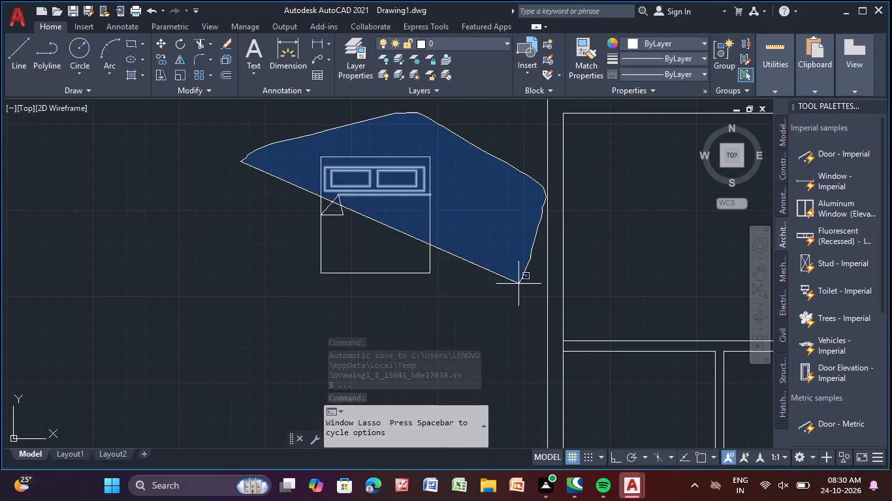
drag(515, 290, 208, 306)
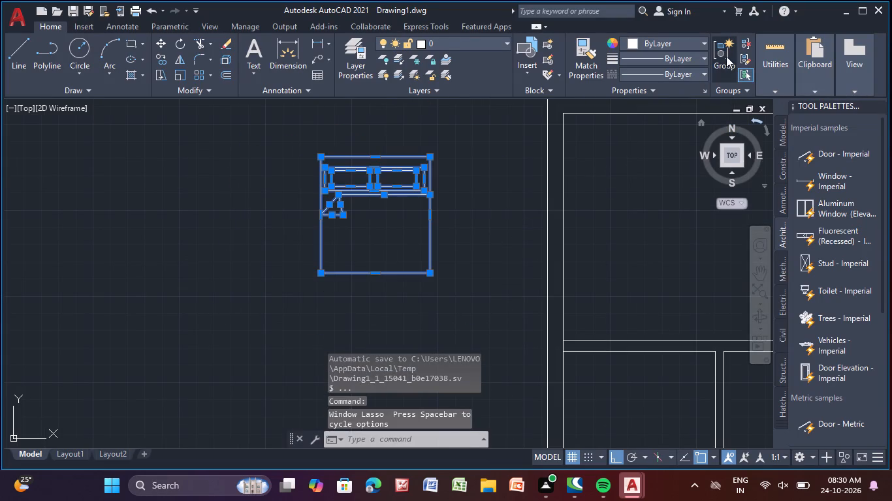
double_click(716, 48)
click(368, 170)
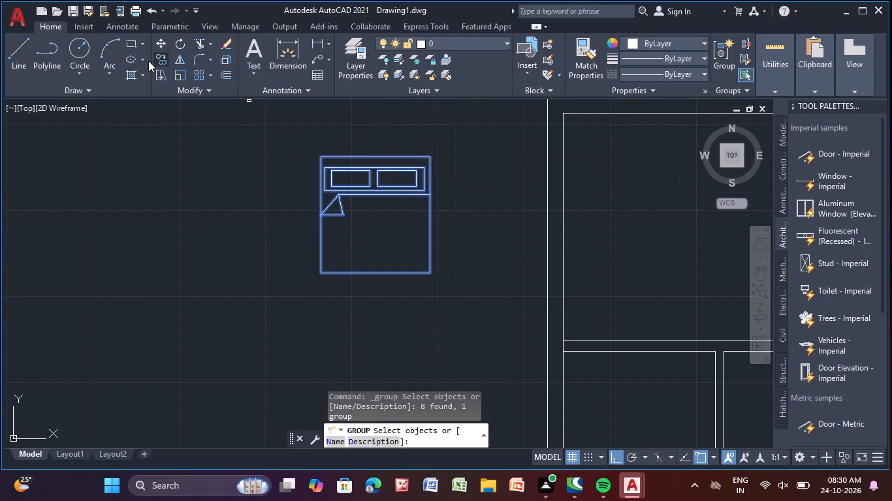
Copy the grouped bed into the plan's upper-left room with ortho off, its head against the inner face of the top wall.
click(158, 58)
click(384, 193)
right_click(377, 196)
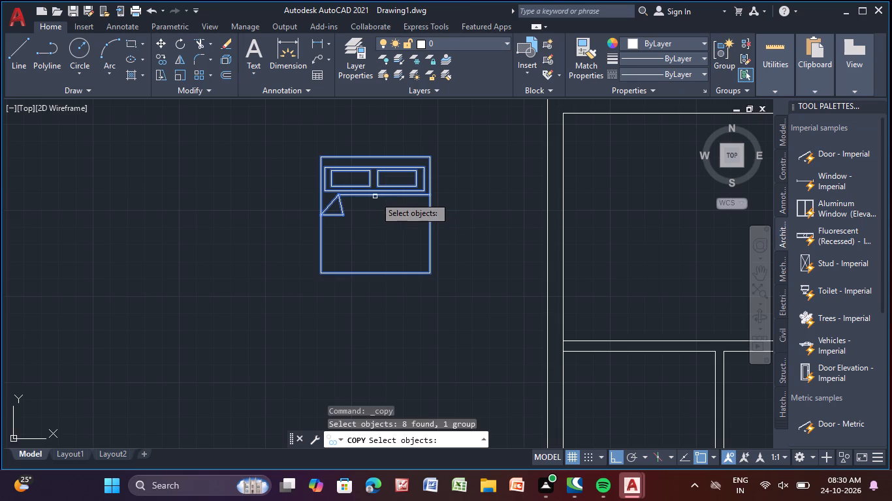
click(375, 194)
scroll(603, 189, down, 1)
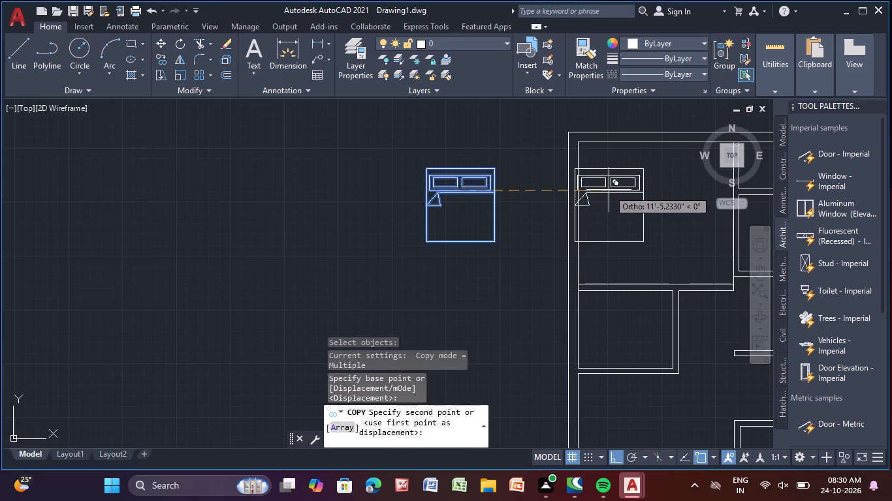
middle_drag(617, 204, 413, 259)
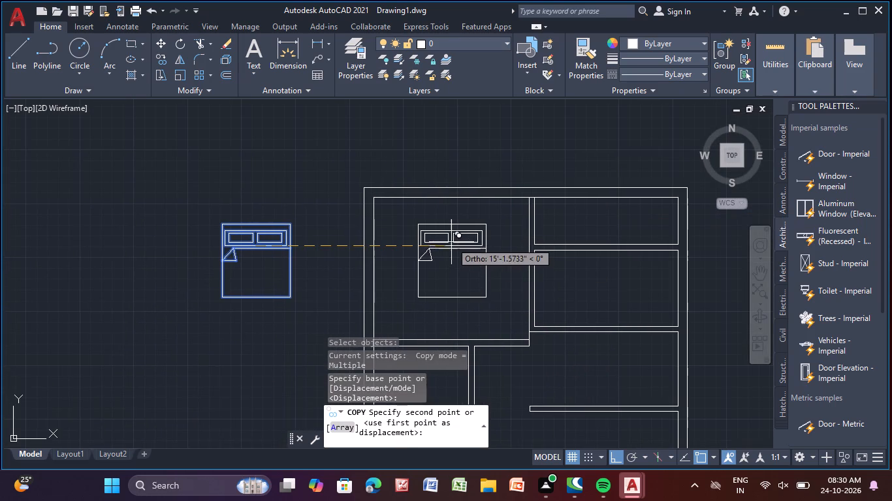
click(630, 460)
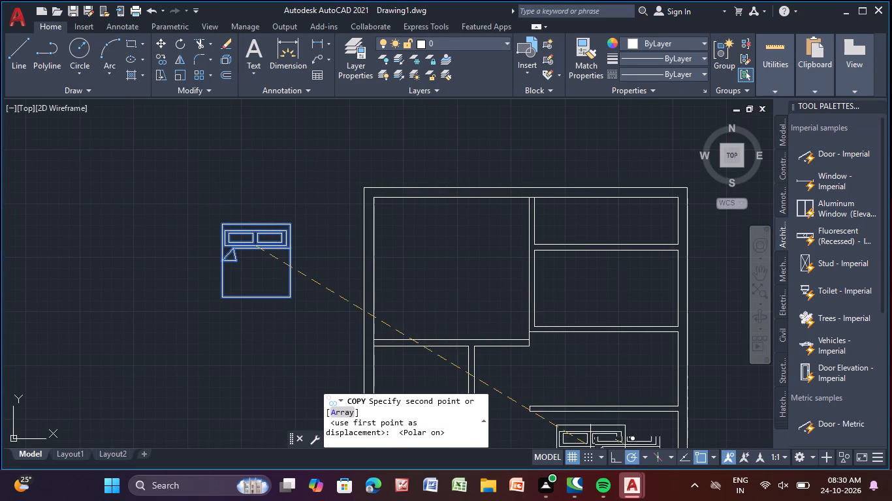
scroll(435, 224, up, 1)
middle_drag(436, 226, 434, 305)
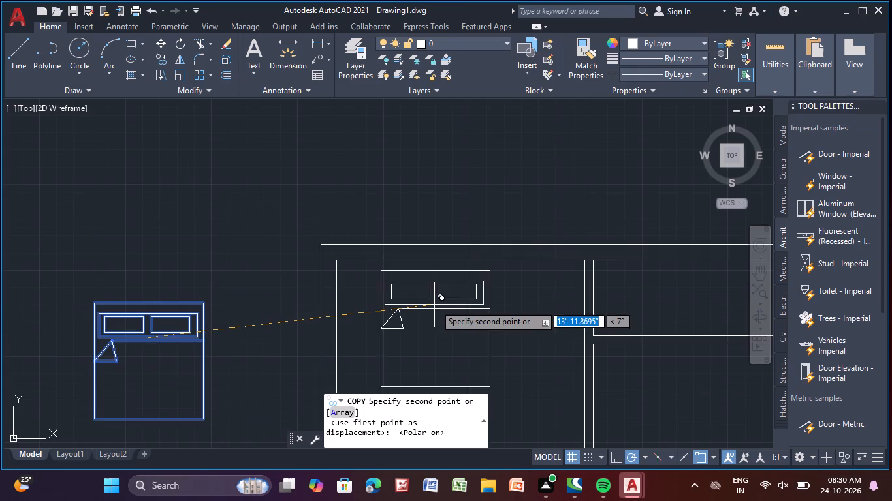
scroll(453, 291, up, 2)
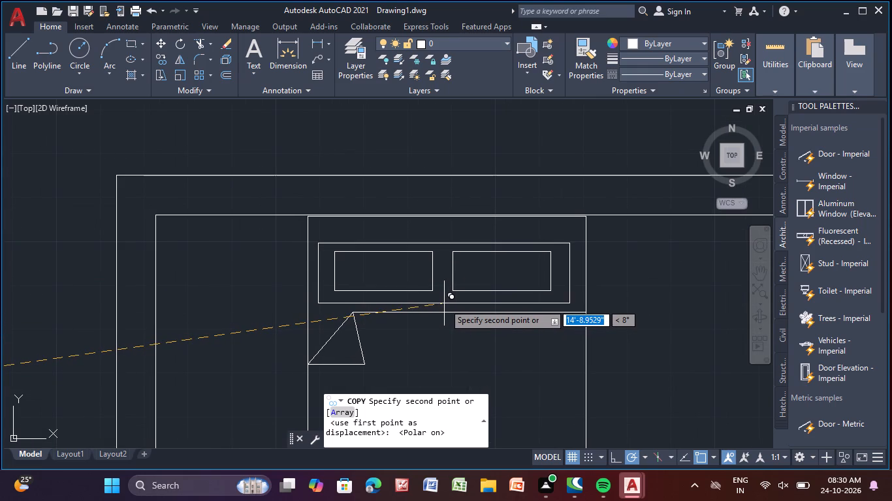
click(445, 302)
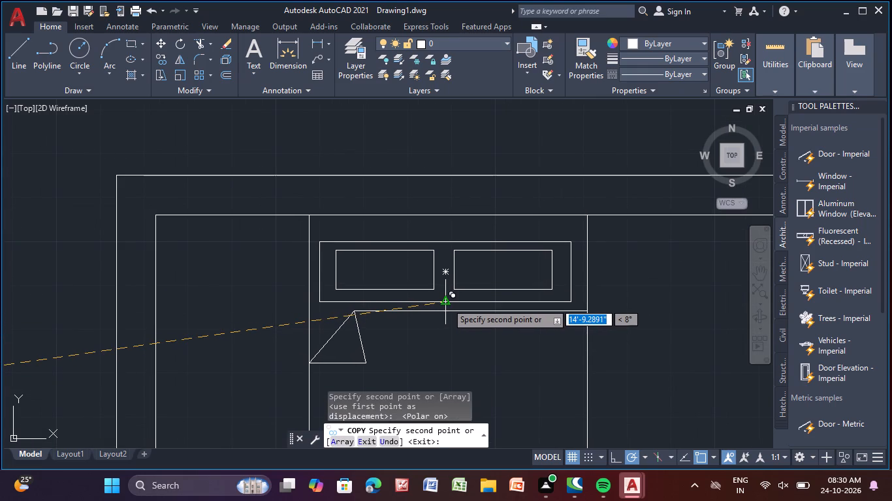
key(Escape)
key(Escape)
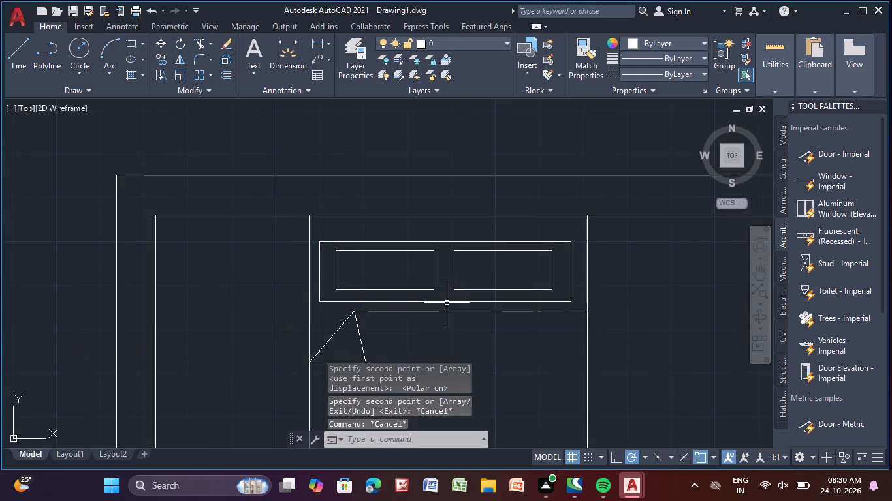
Draw a bedside table rectangle about 1'-6" by 1'-2" to the left of the copied bed's pillows.
click(129, 39)
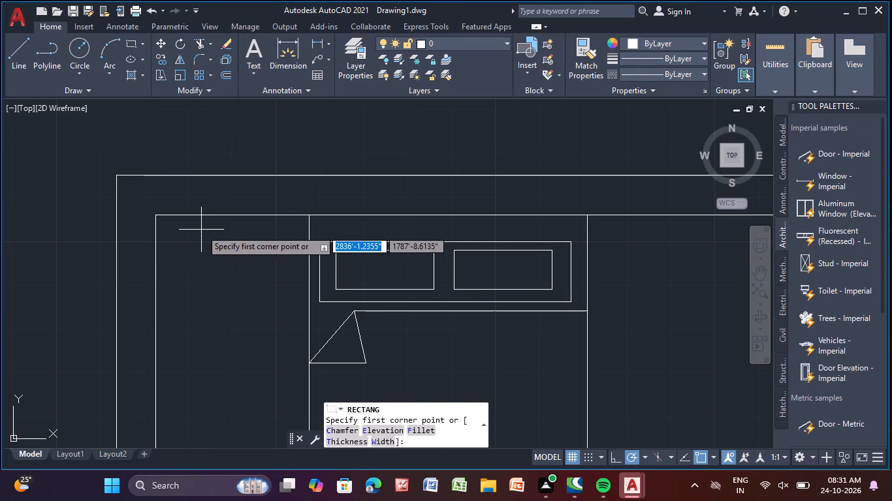
click(202, 230)
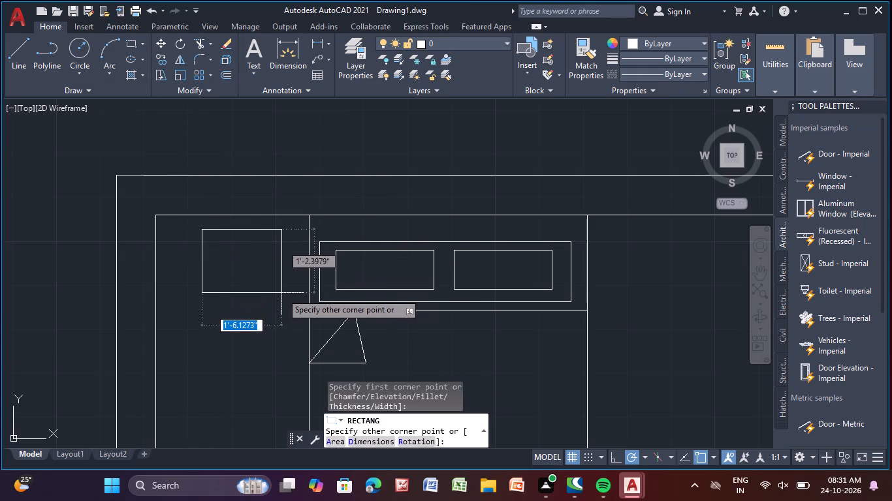
click(279, 293)
click(277, 285)
click(280, 279)
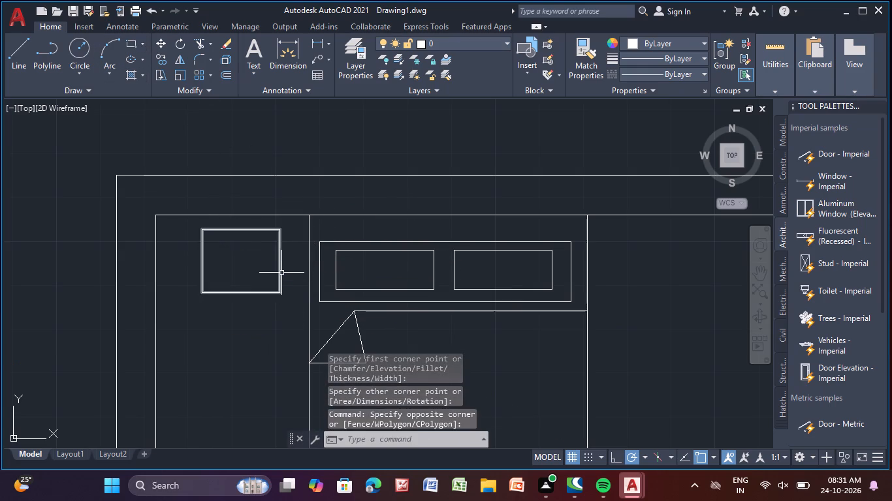
Move the bedside table rectangle into the corner between the top wall and the bed's left side.
click(281, 271)
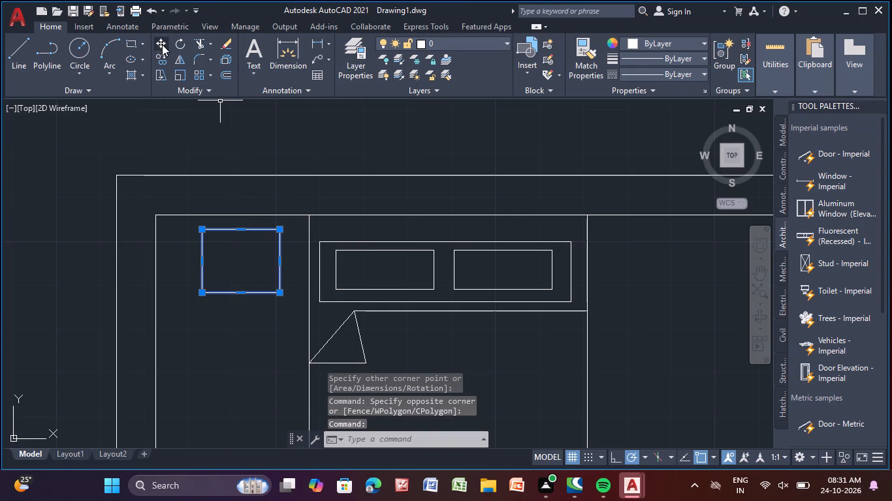
click(162, 43)
click(238, 231)
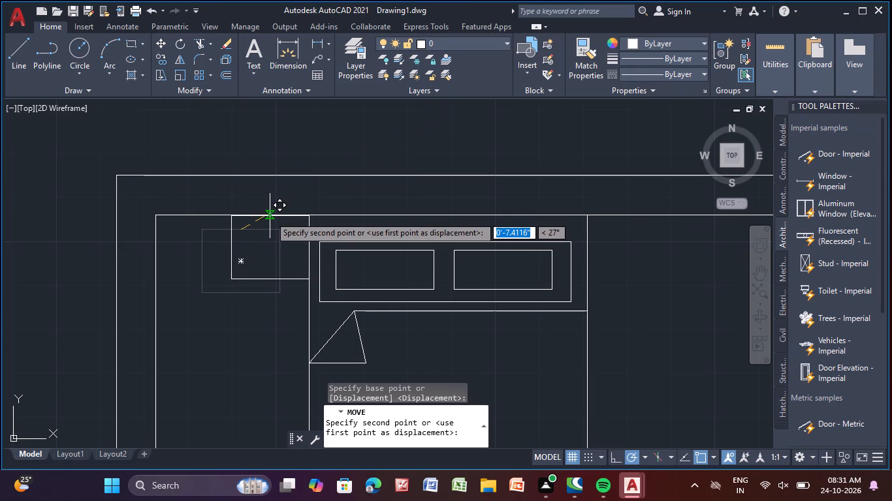
scroll(270, 216, up, 4)
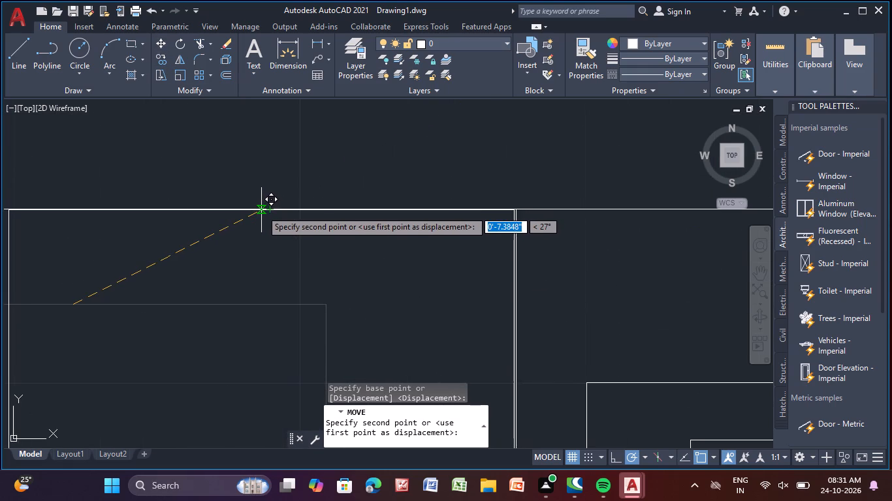
click(263, 210)
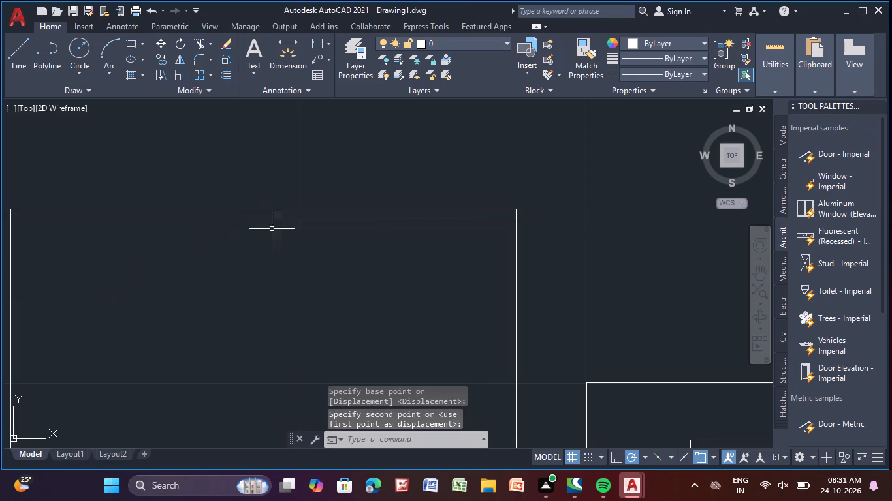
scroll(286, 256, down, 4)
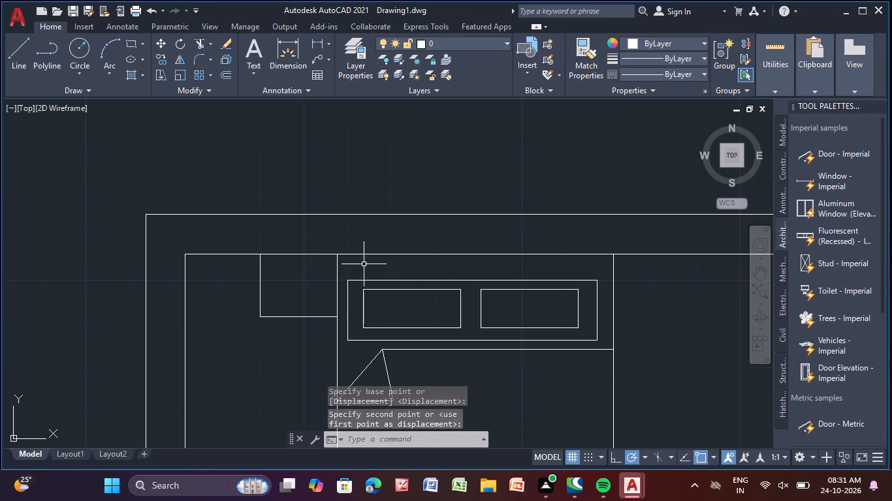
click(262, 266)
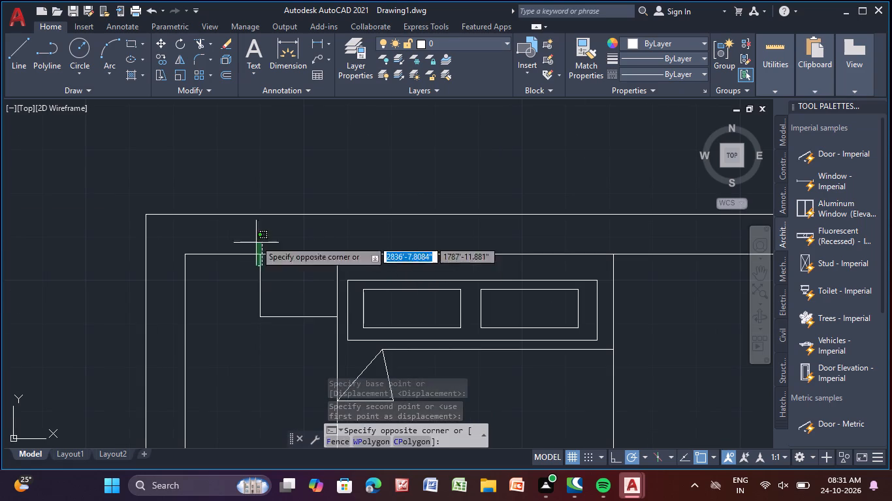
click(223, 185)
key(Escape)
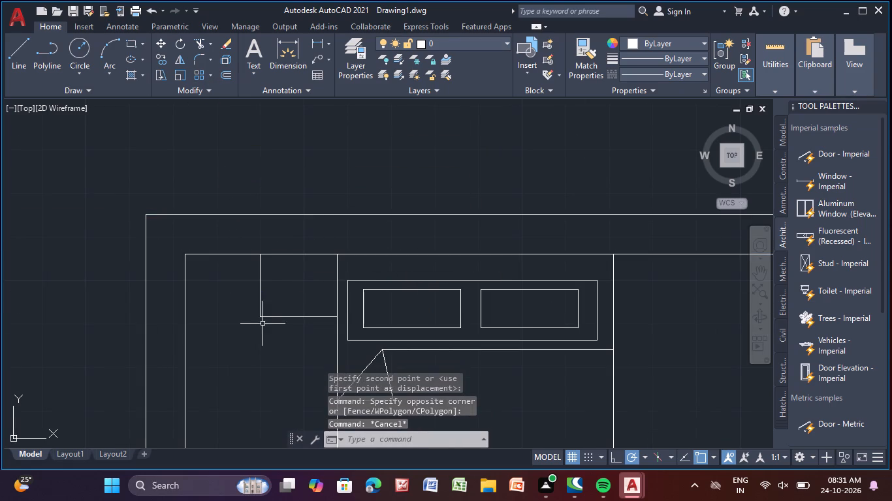
Copy the bedside table rectangle to the other side of the bed, against the bed's right edge near the top wall.
click(260, 307)
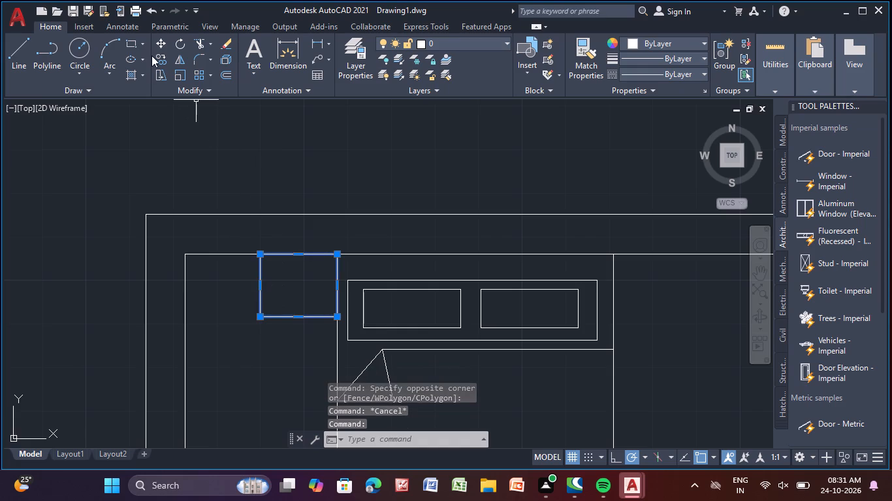
click(165, 56)
click(295, 315)
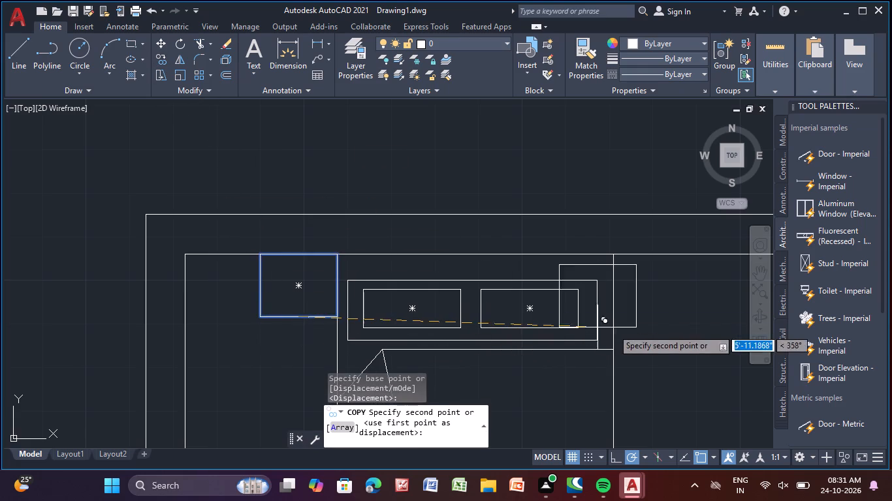
middle_drag(618, 329, 347, 339)
scroll(382, 331, up, 3)
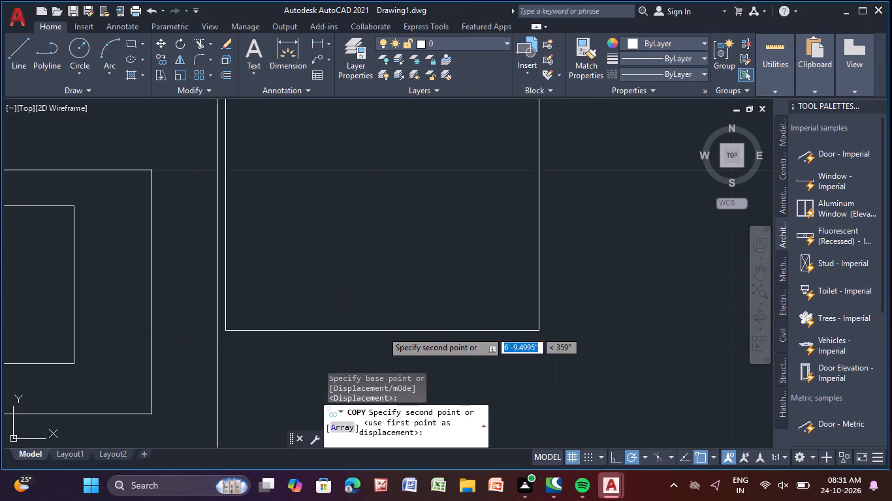
click(374, 331)
scroll(375, 331, down, 4)
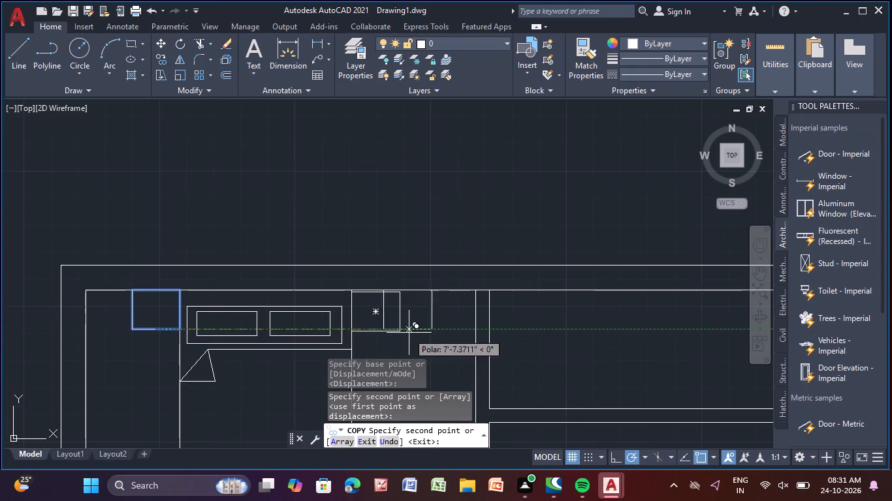
key(Escape)
key(Escape)
Stretch the copied bedside table's top edge up to the inner face of the top wall.
scroll(374, 288, up, 4)
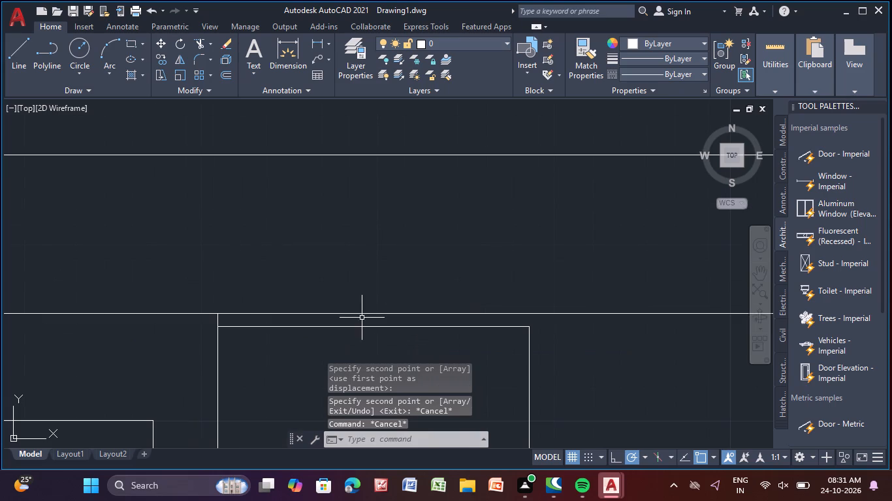
click(361, 328)
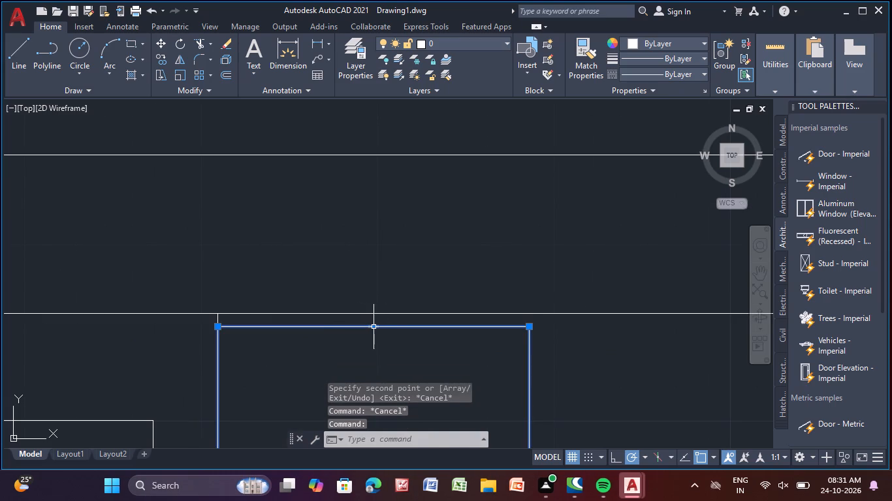
click(372, 328)
click(372, 315)
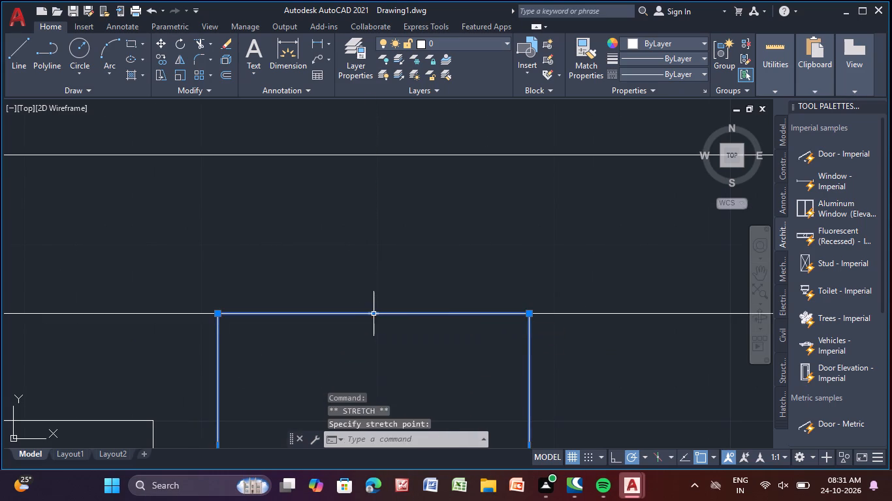
key(Escape)
Draw a circle of about 1.9" radius on the bedside table to the left of the bed.
scroll(370, 307, down, 4)
middle_drag(407, 357, 429, 341)
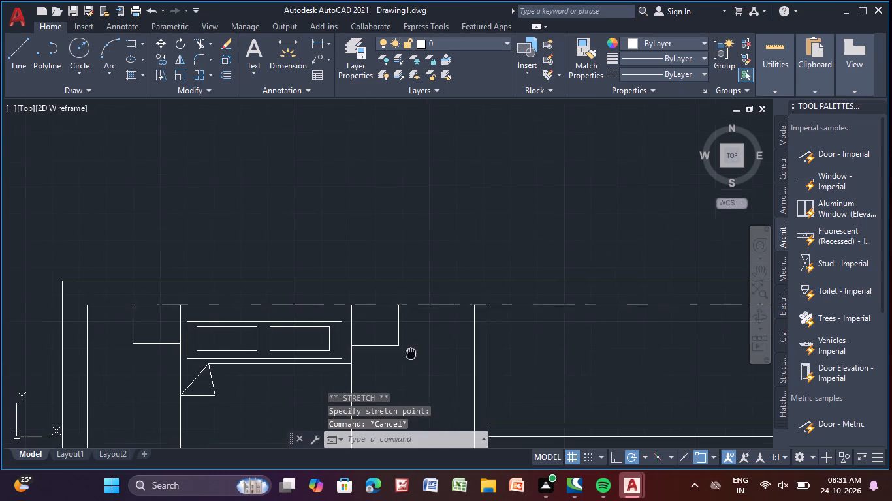
middle_drag(429, 341, 481, 312)
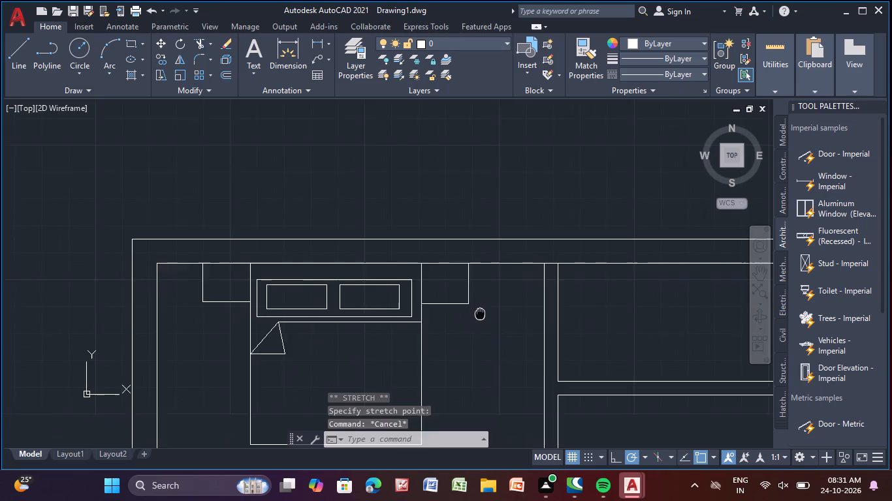
middle_drag(481, 312, 501, 315)
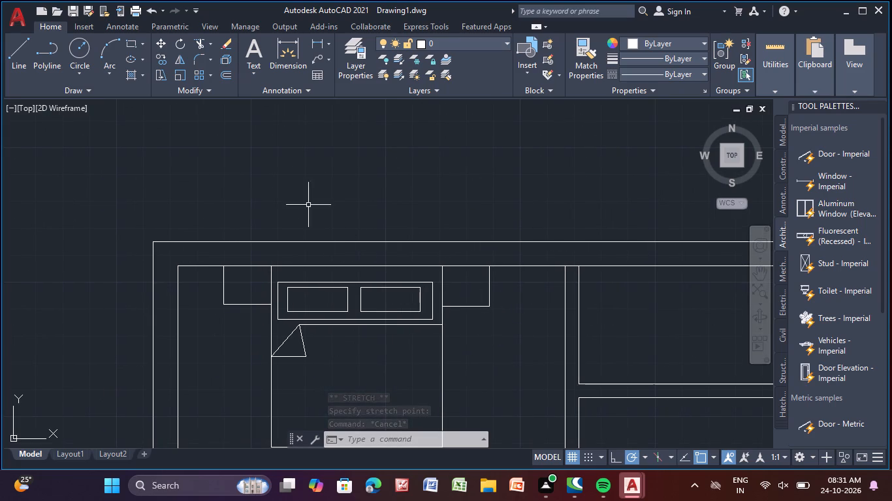
click(78, 48)
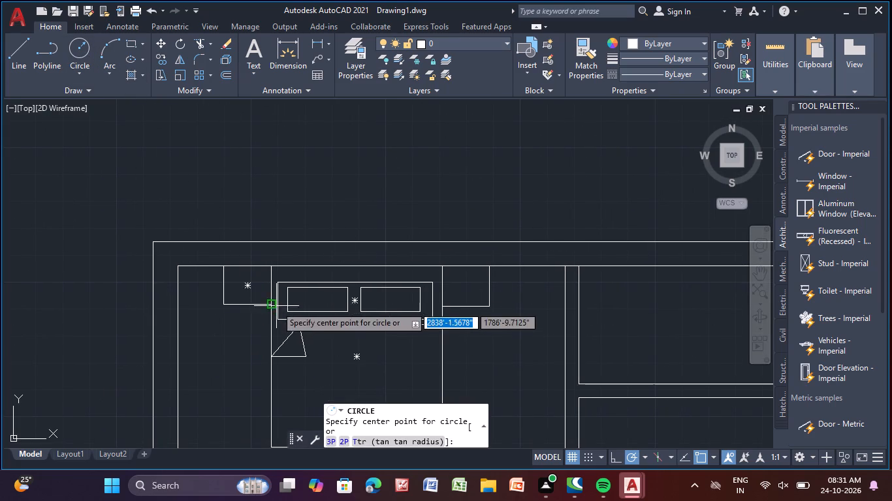
scroll(255, 286, up, 4)
click(182, 243)
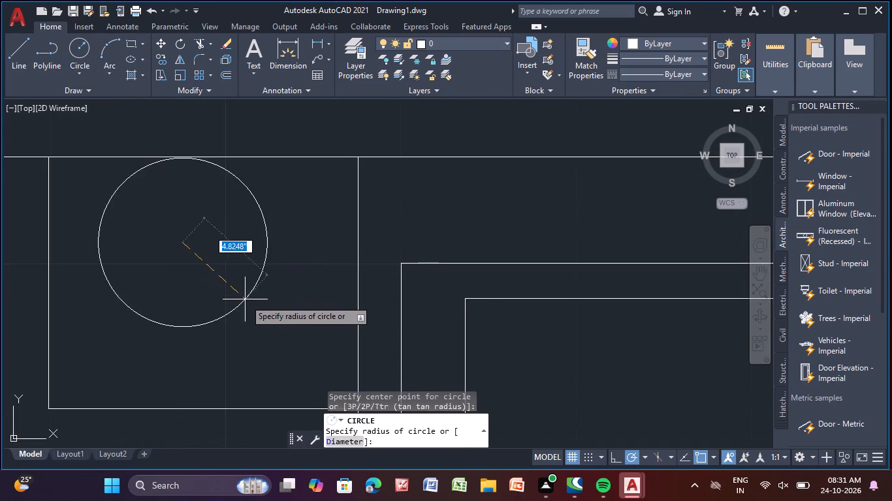
click(196, 273)
Shift the circle slightly down and right, closer to the middle of the left bedside table.
click(196, 275)
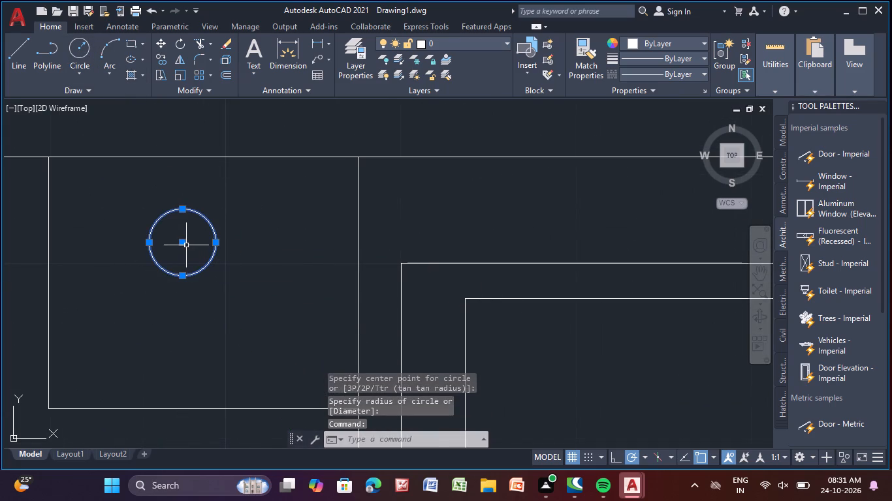
click(182, 242)
click(191, 261)
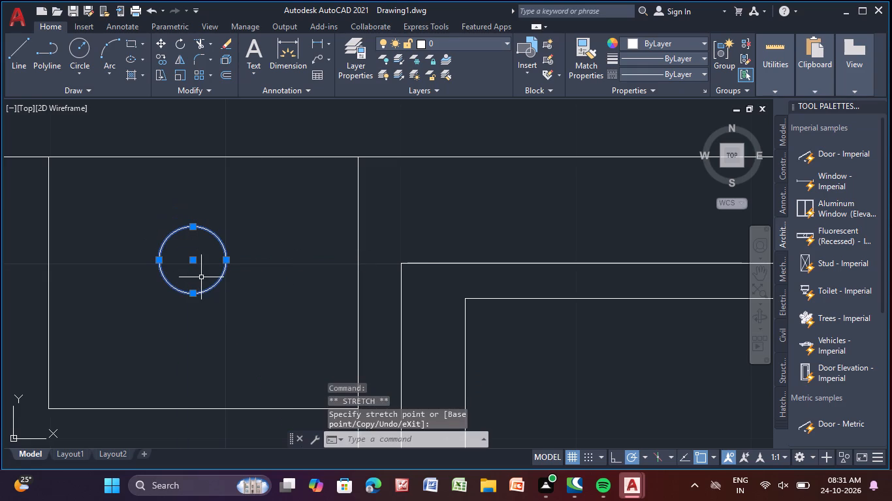
key(Escape)
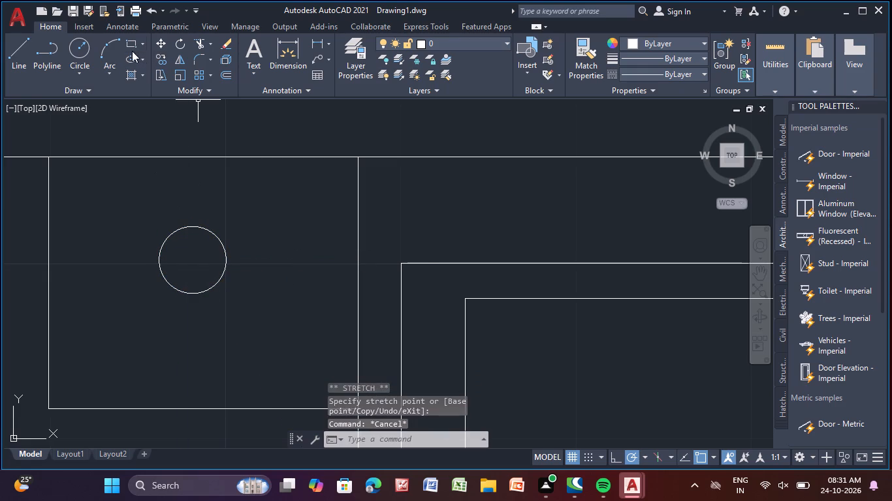
Draw a second circle of about half the radius inside the first one, near its centre.
click(78, 47)
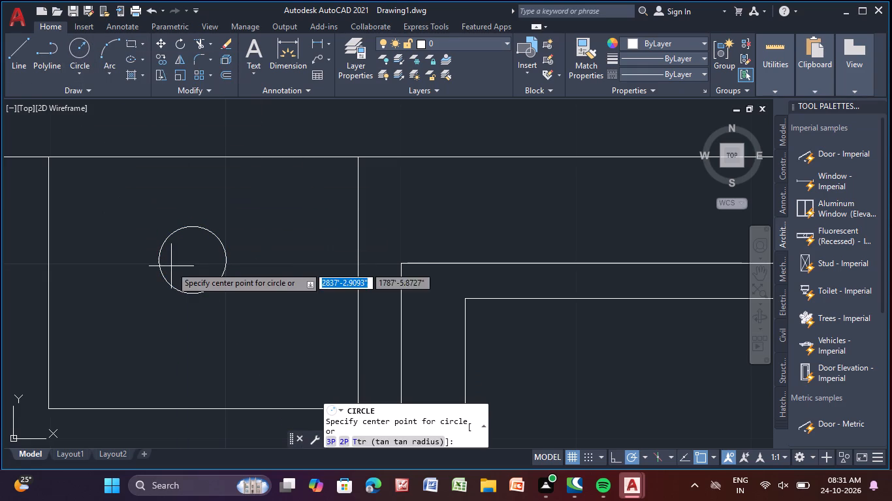
click(192, 258)
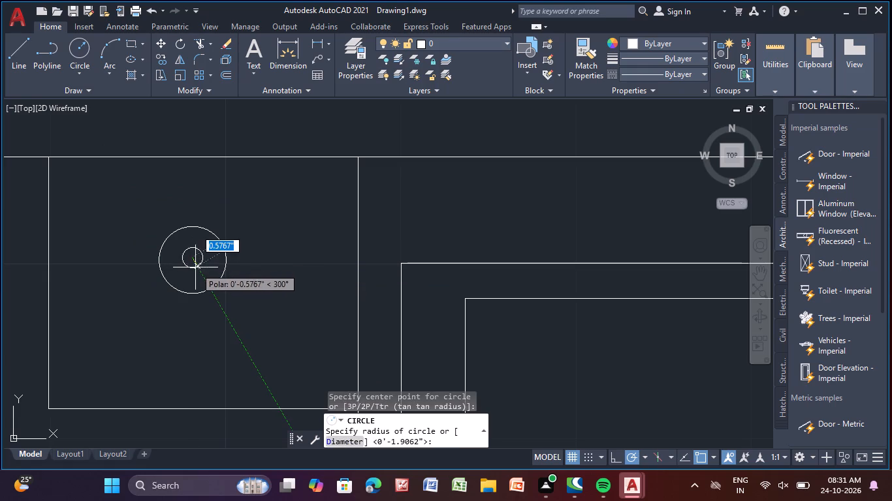
click(200, 272)
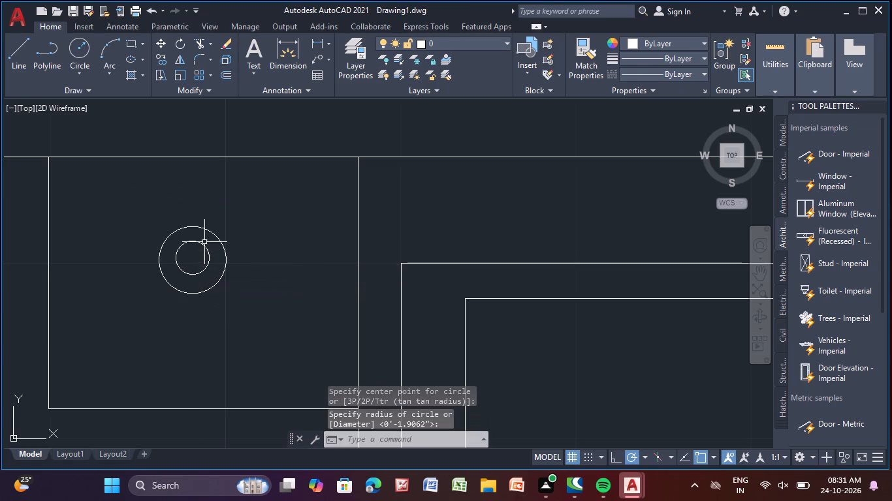
Nudge the outer circle and the inner circle slightly up and left by their centres.
scroll(208, 240, down, 3)
scroll(200, 243, up, 4)
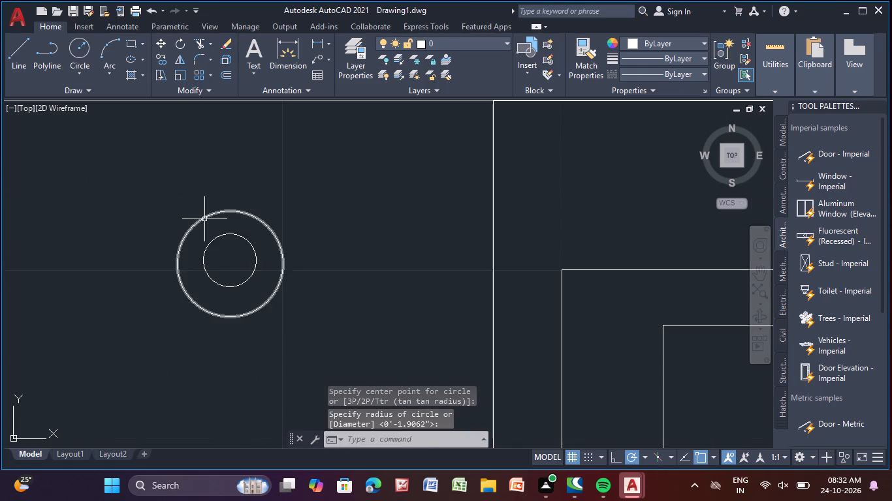
click(206, 219)
click(230, 264)
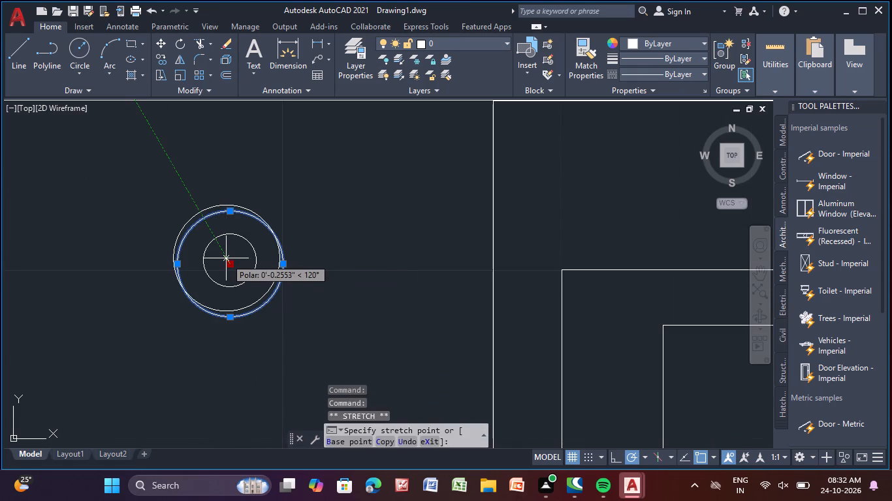
click(227, 259)
key(Escape)
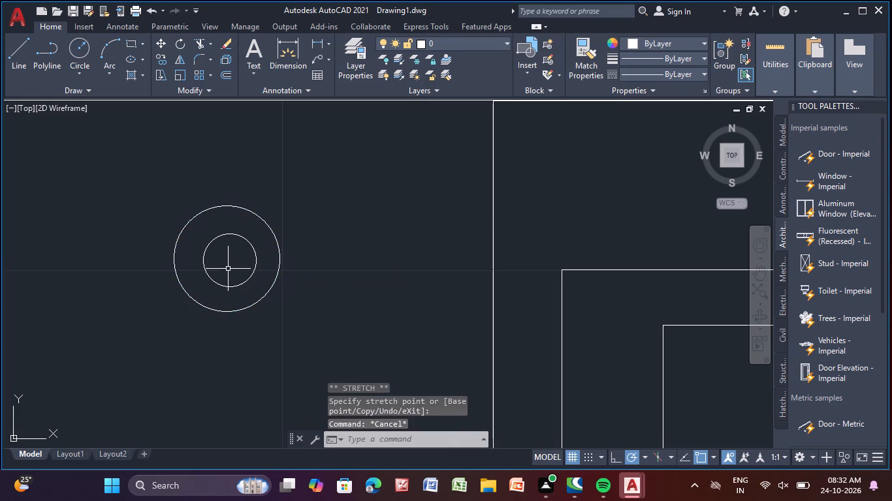
click(247, 278)
click(231, 260)
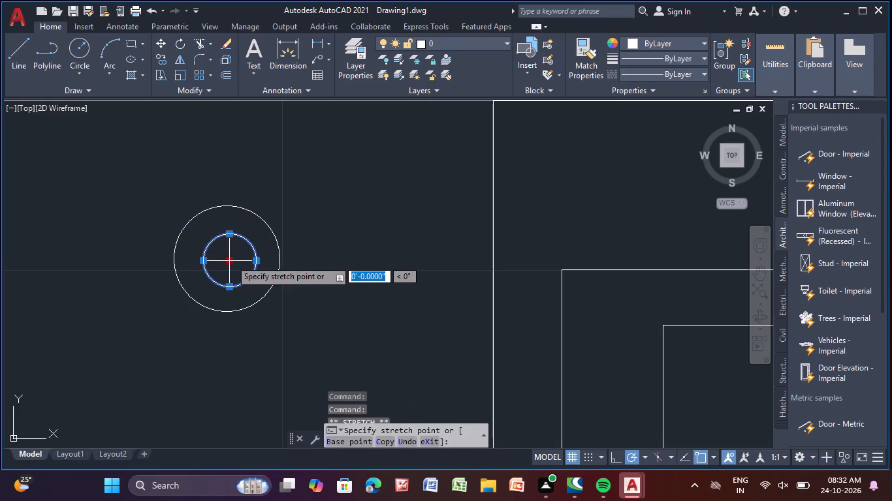
click(224, 254)
key(Escape)
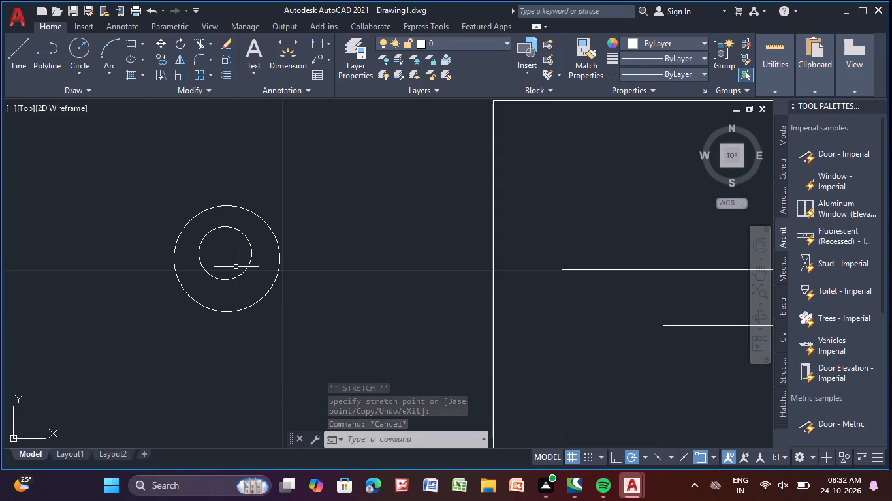
Draw a line about 1.7" long from the inner circle's centre to the upper-right part of the outer circle.
click(16, 58)
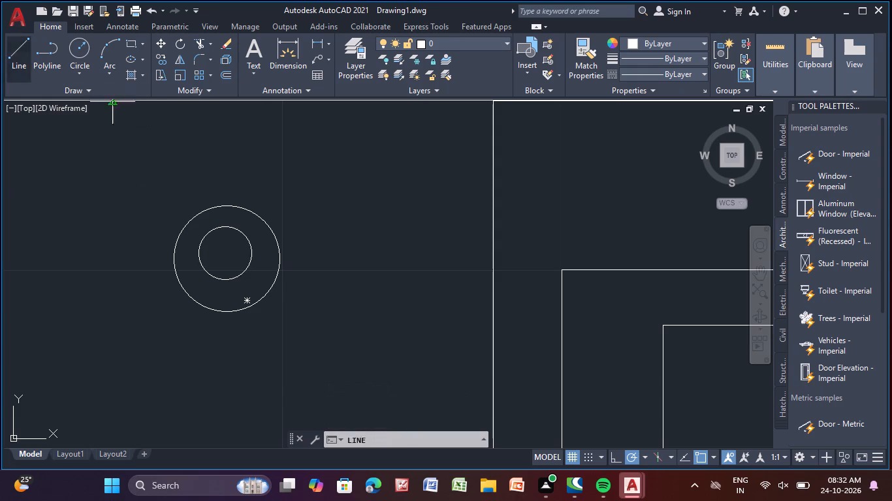
click(223, 255)
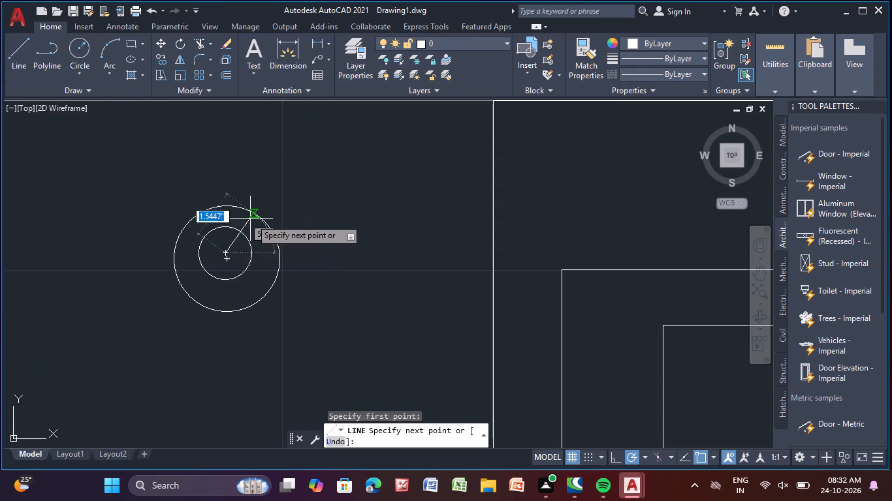
scroll(242, 206, up, 3)
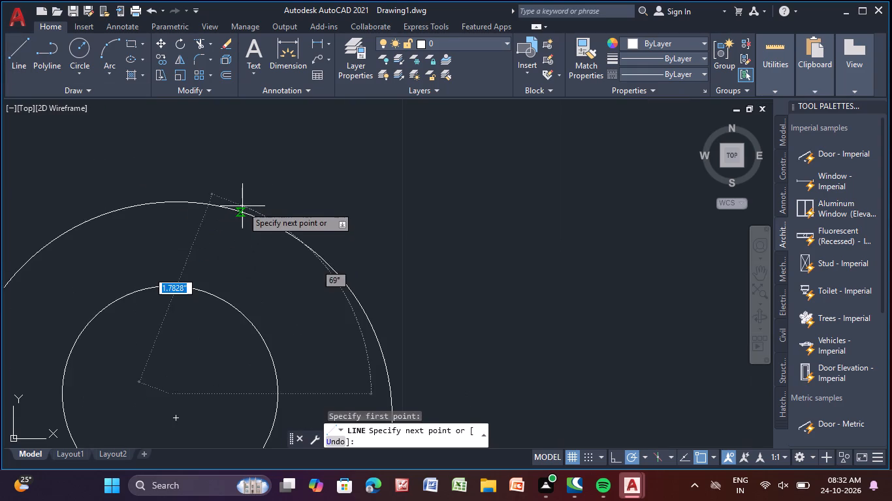
click(240, 212)
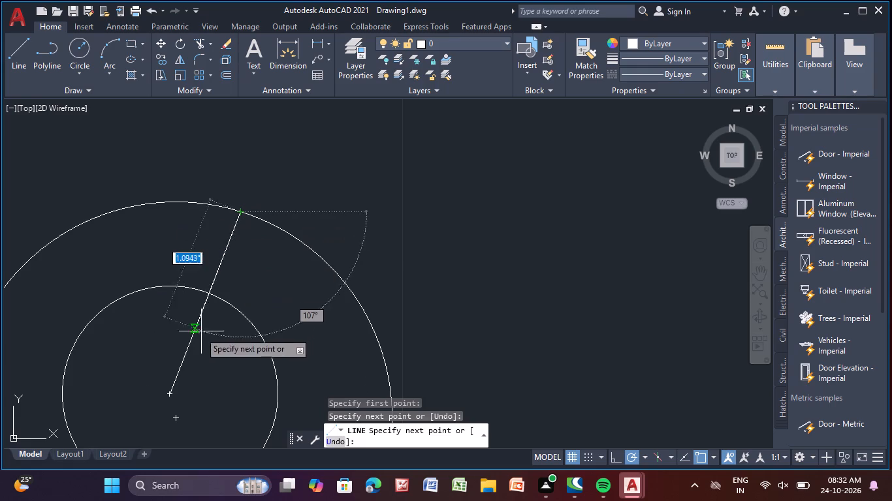
middle_drag(195, 337, 195, 289)
key(Escape)
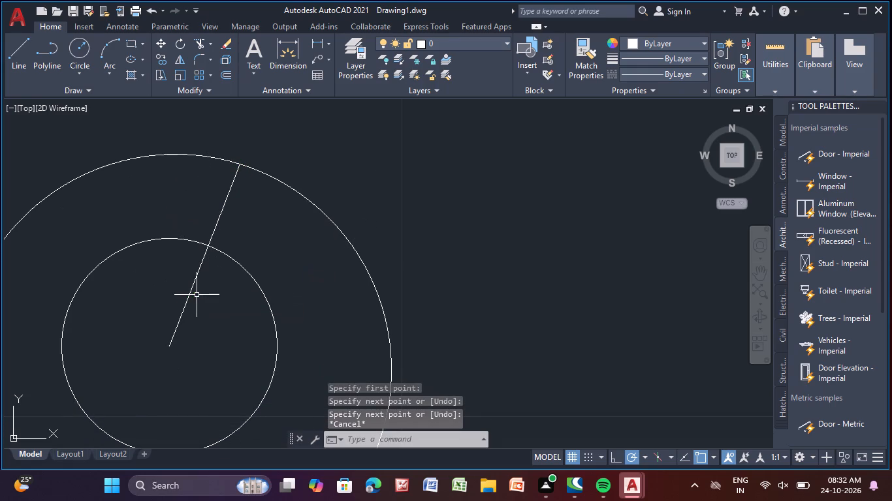
Draw a line about 2.1" long from the inner circle's centre to the lower-right part of the outer circle.
click(22, 58)
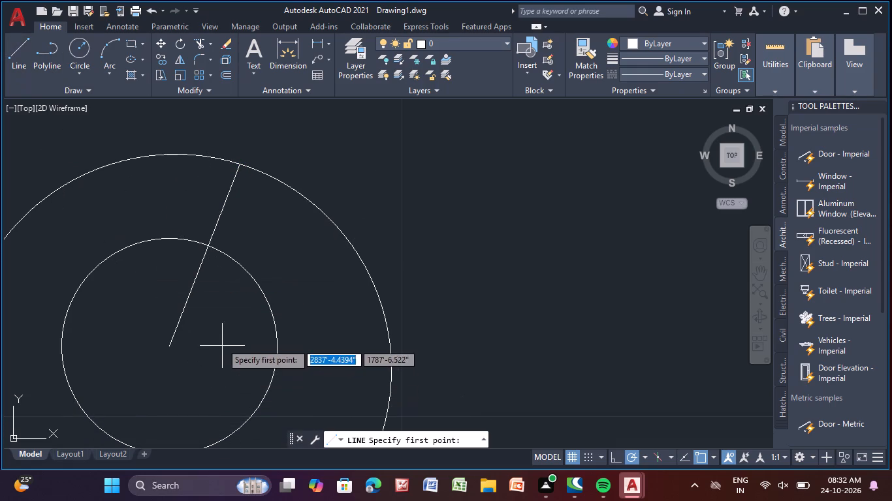
scroll(221, 329, down, 1)
middle_drag(222, 324, 235, 173)
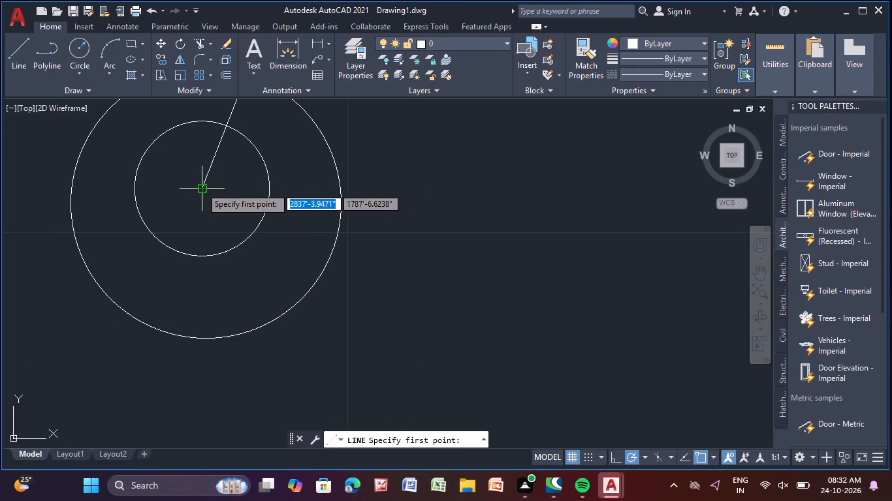
click(201, 187)
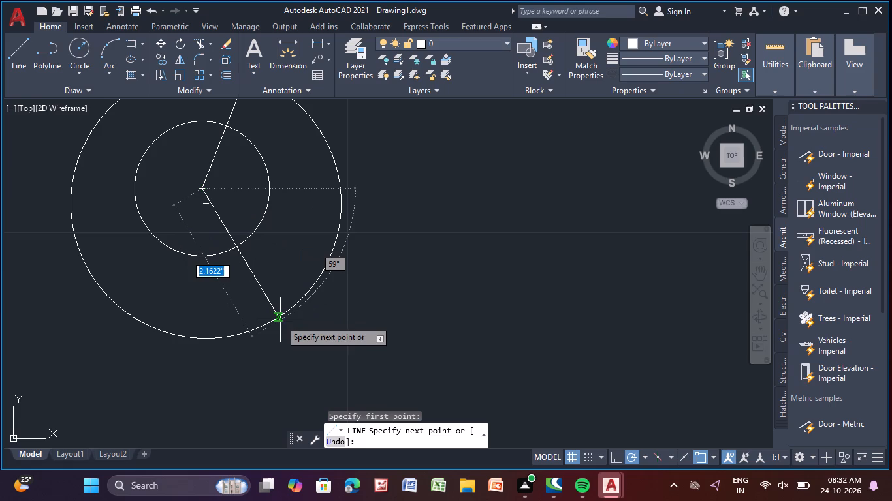
click(278, 313)
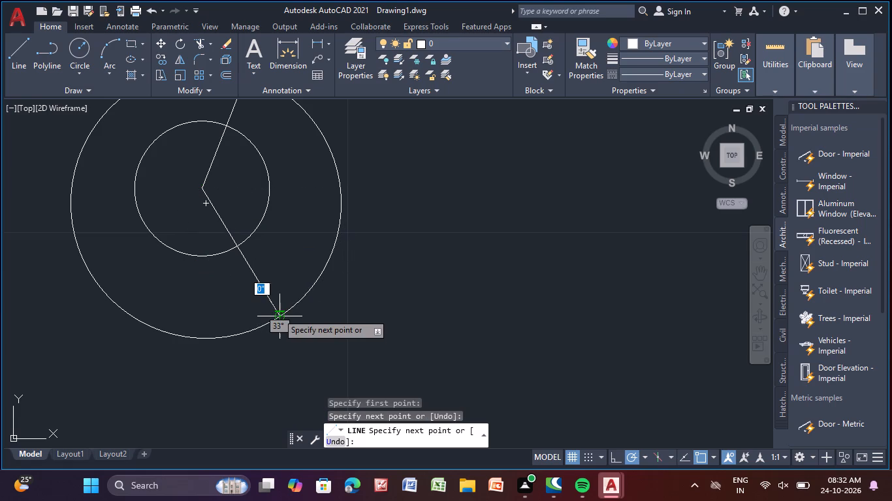
key(Escape)
Draw a line about 1.9" long from the inner circle's centre to the left side of the outer circle.
click(19, 50)
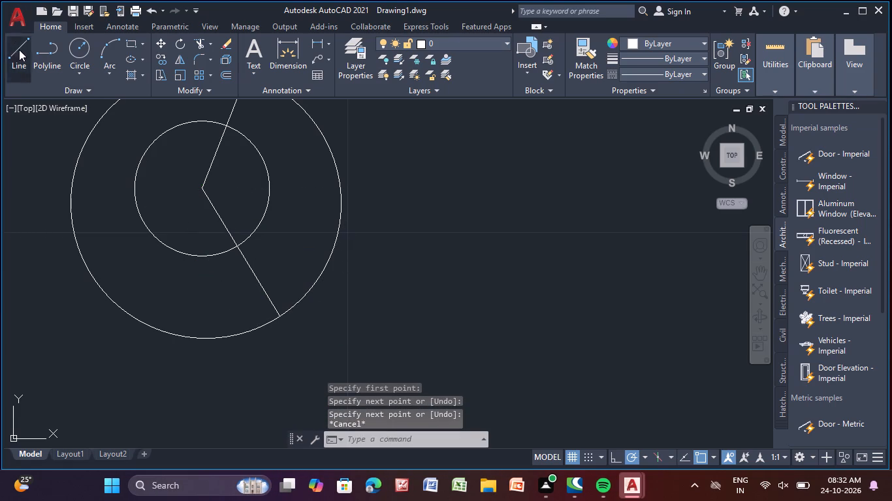
click(199, 189)
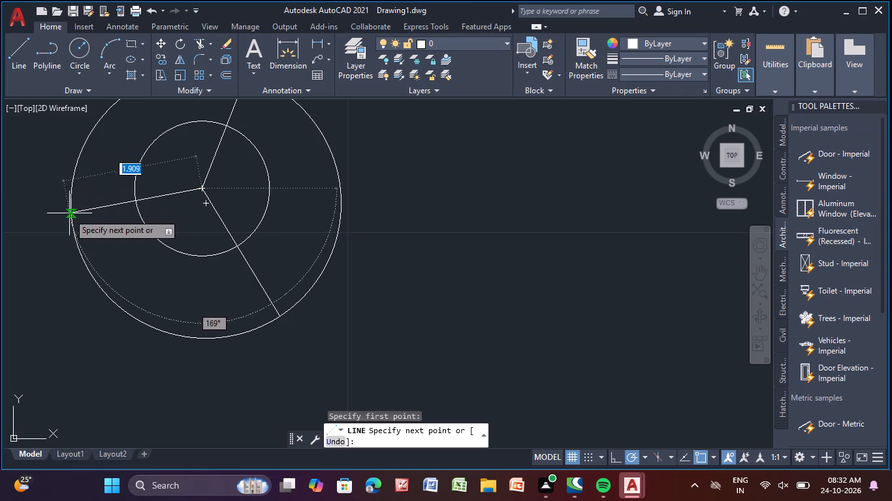
click(71, 213)
key(Escape)
Stretch the left spoke's outer end slightly down along the outer circle.
scroll(222, 248, down, 2)
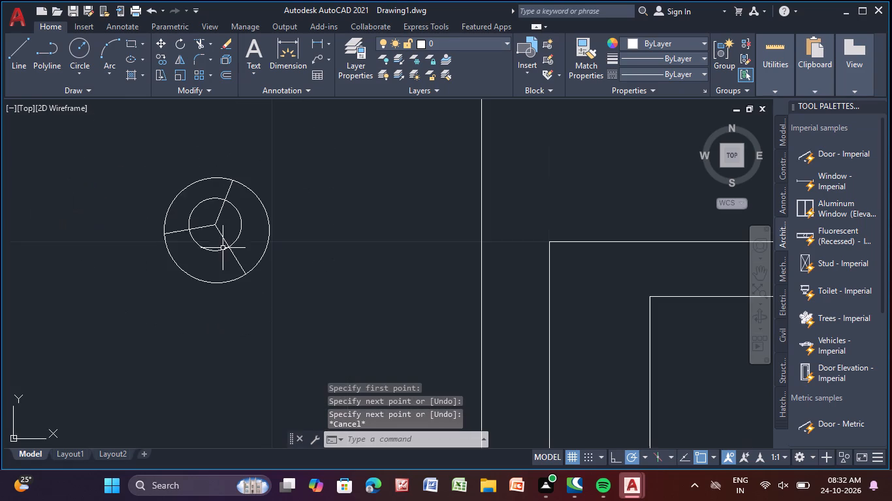
middle_click(223, 253)
click(200, 230)
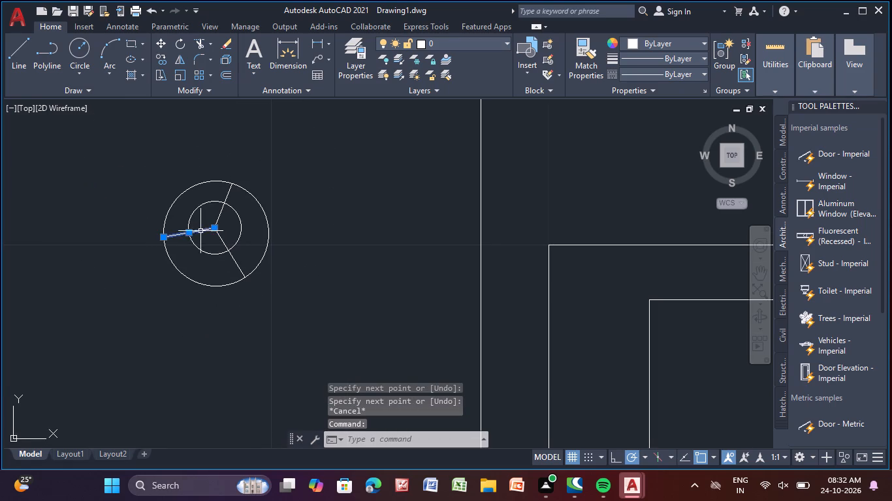
scroll(164, 237, up, 3)
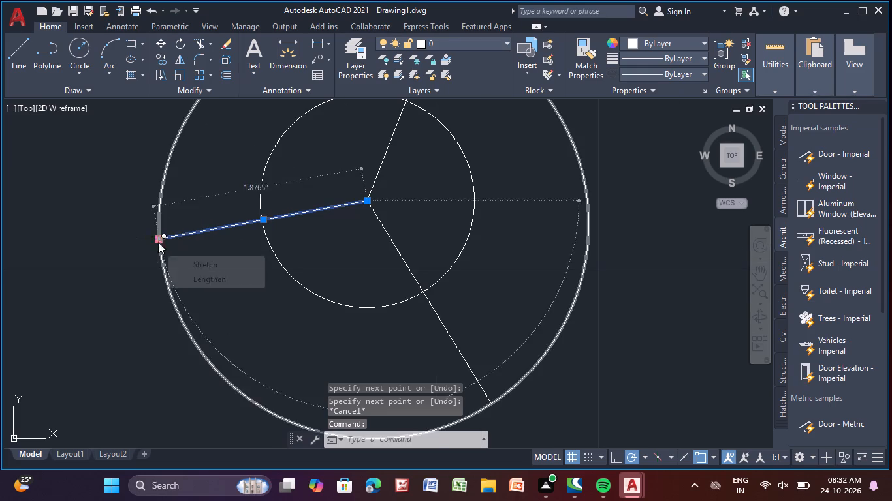
click(158, 242)
click(159, 254)
key(Escape)
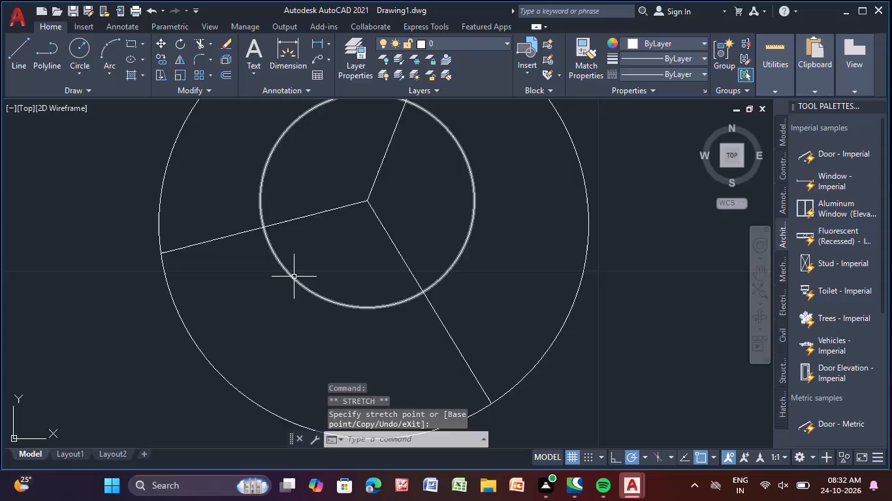
Stretch the upper-right spoke's outer end slightly left along the outer circle.
scroll(294, 277, down, 5)
middle_drag(310, 271, 312, 240)
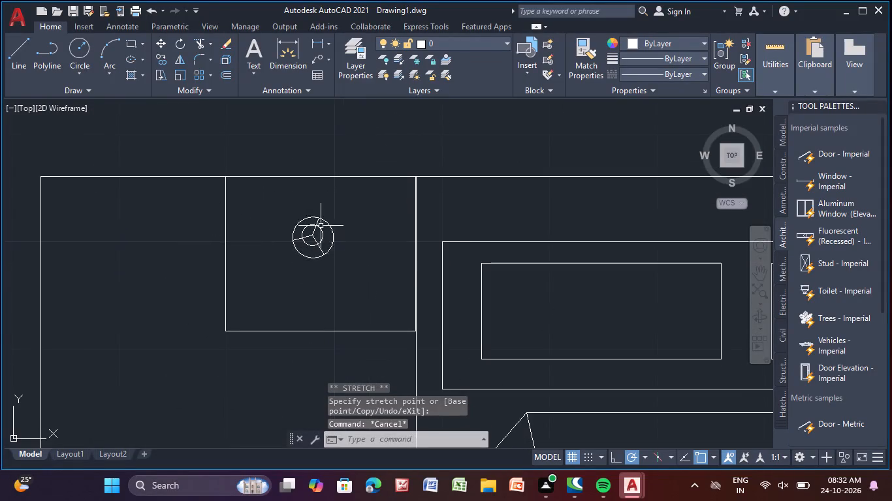
scroll(319, 226, up, 4)
click(298, 213)
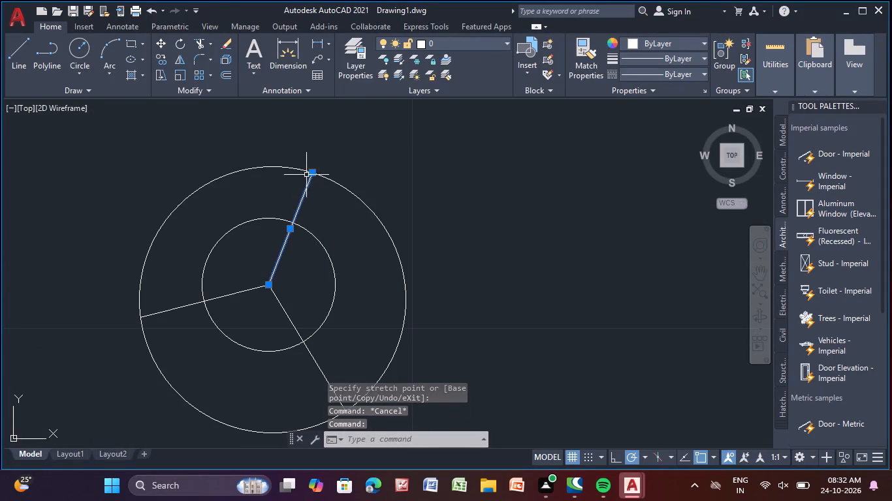
click(312, 171)
click(298, 172)
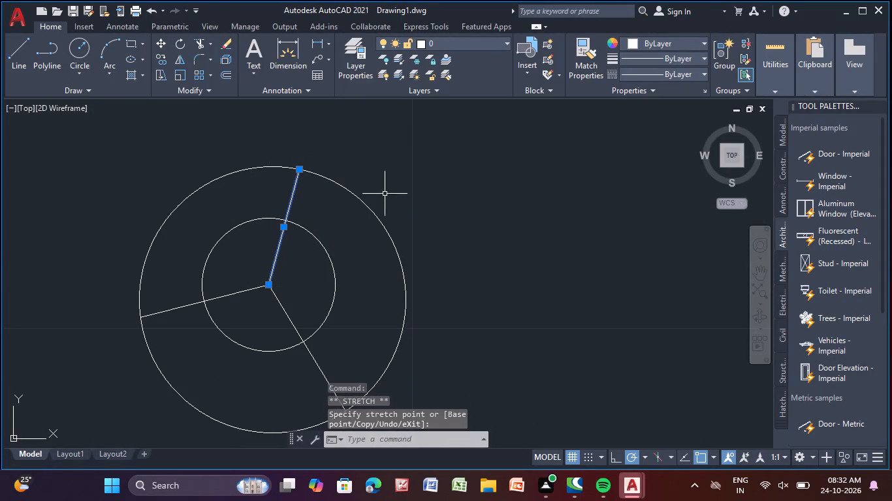
key(Escape)
Group the lamp's two circles and three spokes into a single object.
scroll(431, 218, down, 3)
middle_drag(445, 262, 421, 271)
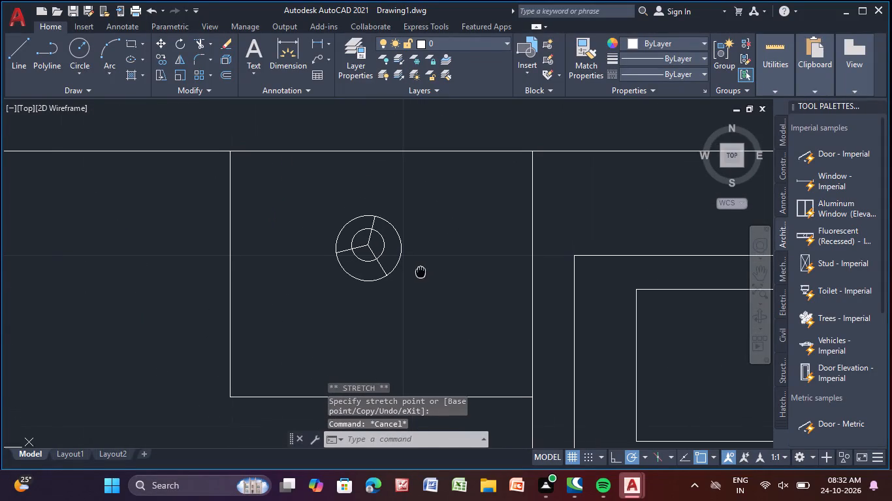
middle_drag(421, 271, 414, 264)
scroll(361, 244, up, 3)
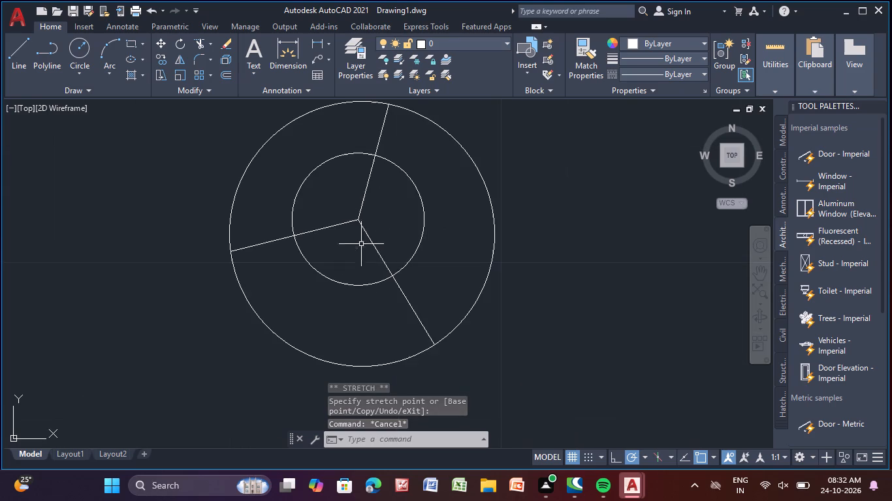
scroll(388, 255, down, 3)
drag(326, 224, 512, 288)
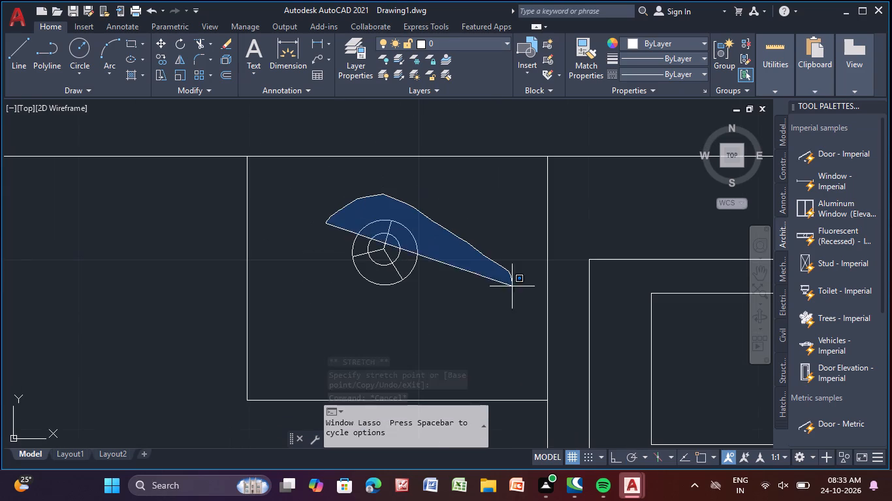
drag(512, 288, 315, 334)
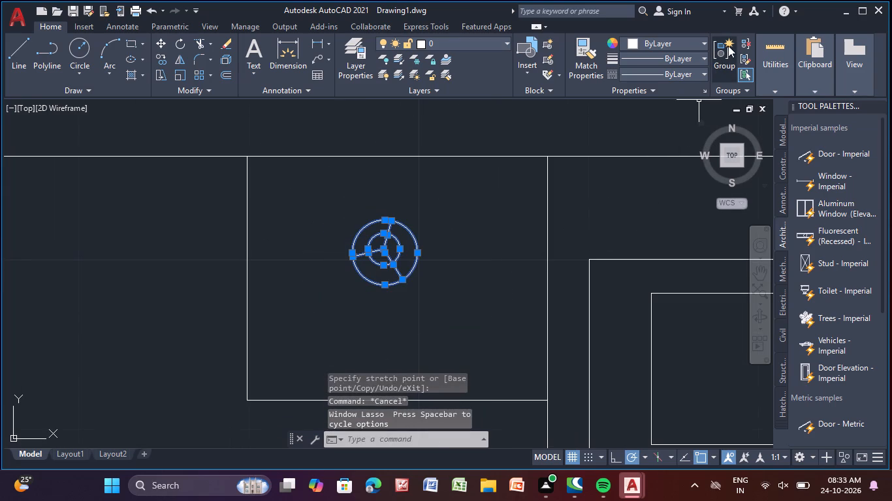
double_click(728, 46)
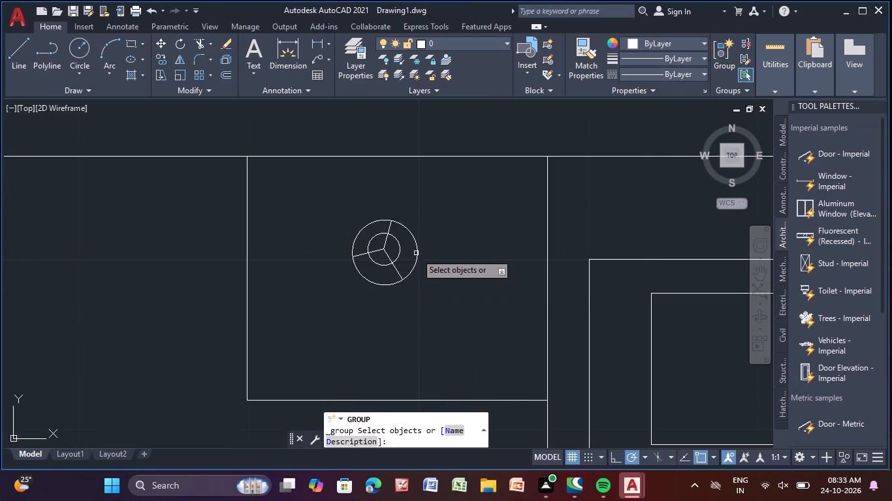
click(415, 252)
click(414, 246)
click(415, 244)
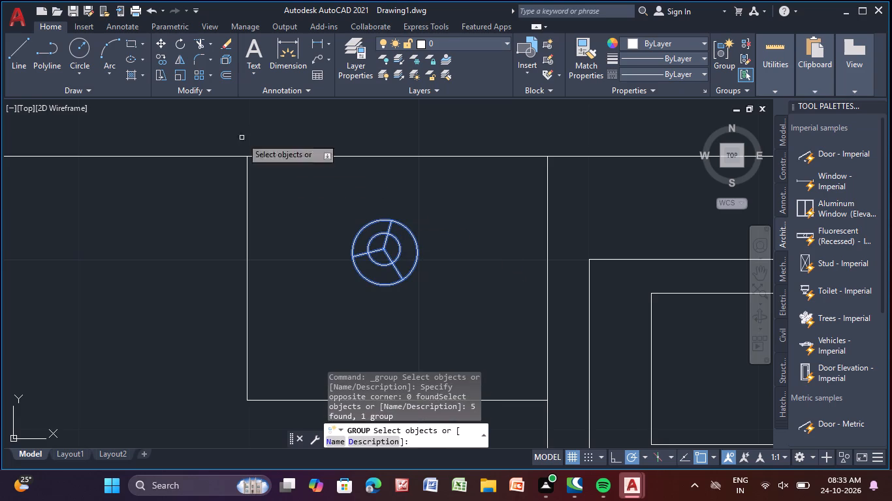
Copy the lamp group from its centre to the middle of the bedside table on the bed's right side.
click(162, 57)
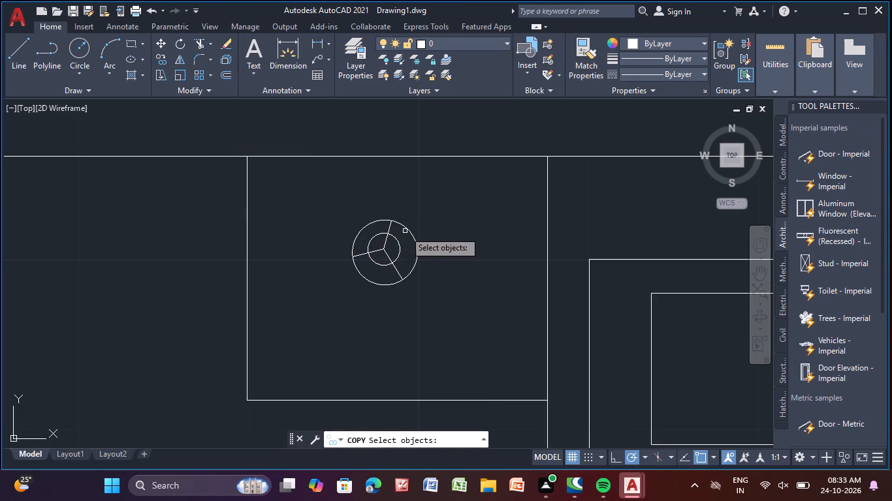
click(407, 230)
right_drag(401, 234, 398, 241)
click(387, 246)
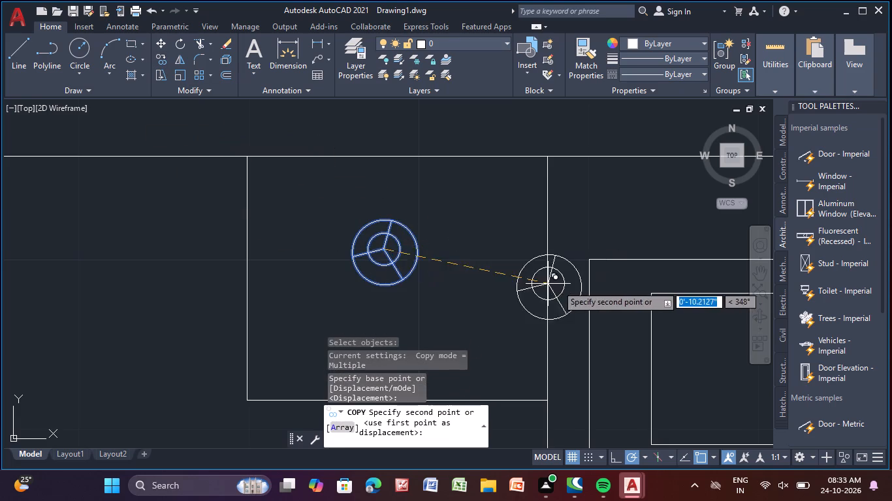
scroll(564, 285, down, 2)
middle_drag(565, 286, 104, 219)
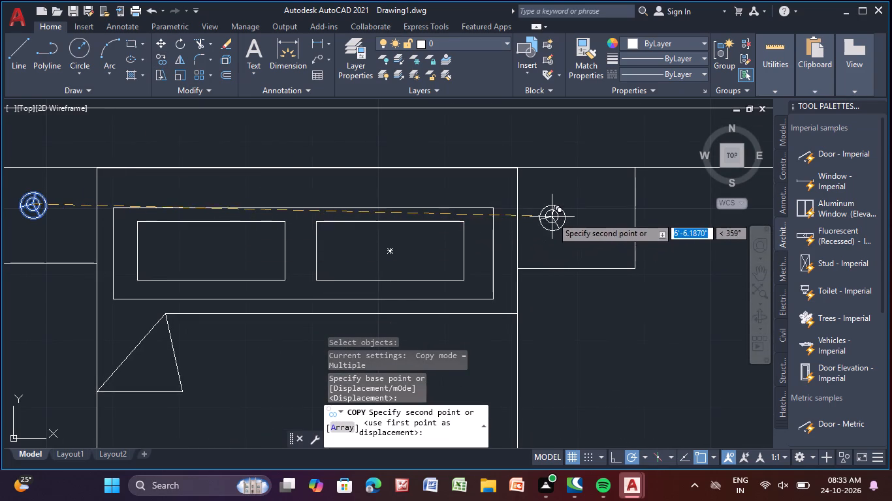
click(579, 207)
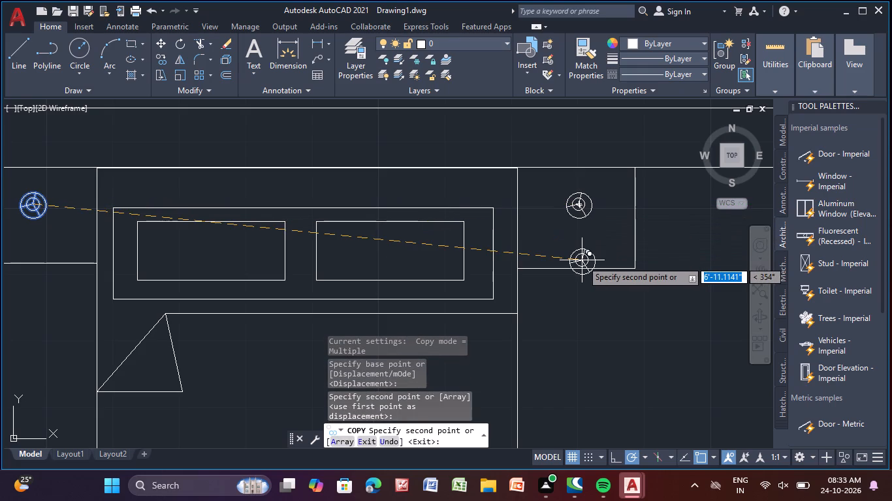
key(Escape)
key(Escape)
Group the upper-left bedroom's bed, both bedside tables and both lamps together.
scroll(605, 317, down, 3)
middle_drag(607, 326, 534, 212)
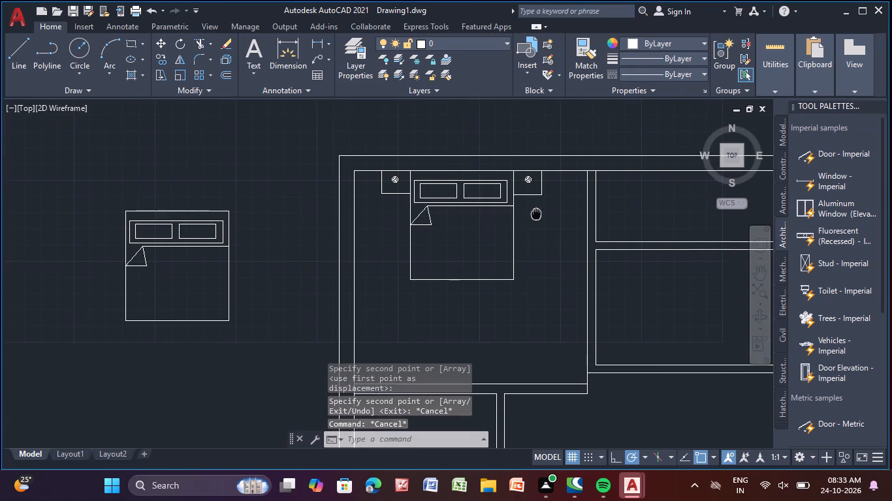
middle_drag(534, 212, 535, 212)
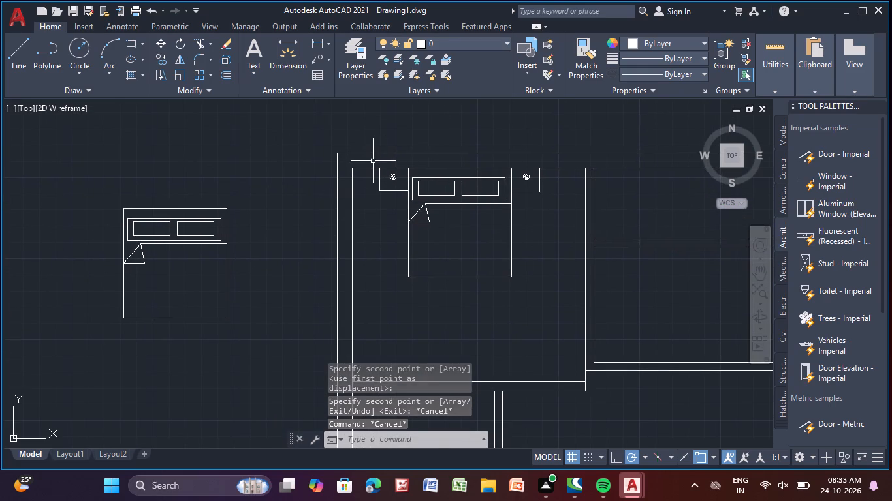
drag(373, 161, 420, 355)
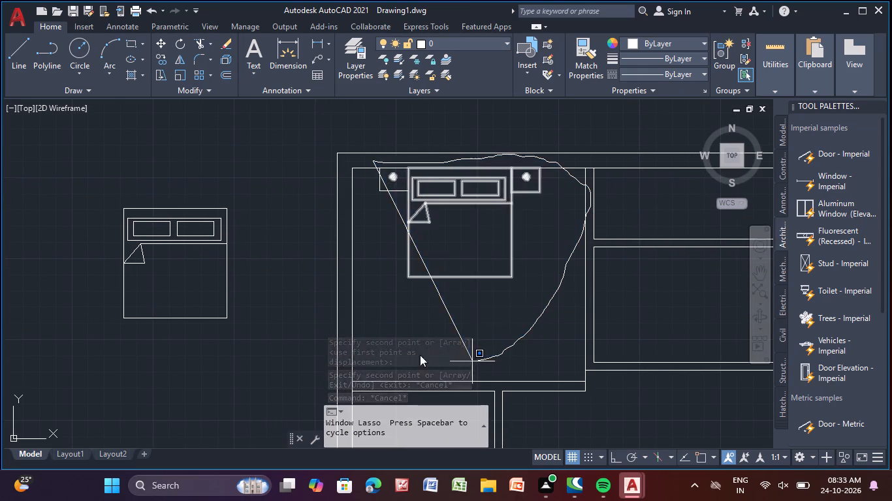
drag(420, 355, 374, 134)
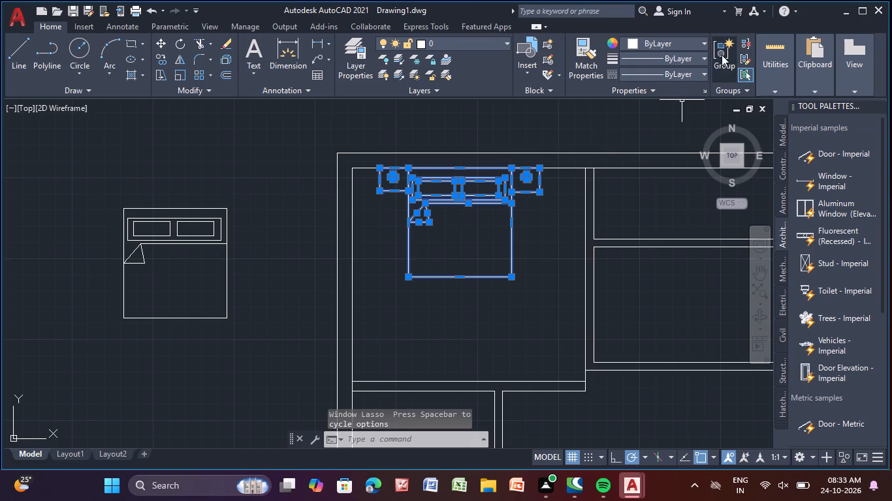
double_click(718, 53)
click(471, 277)
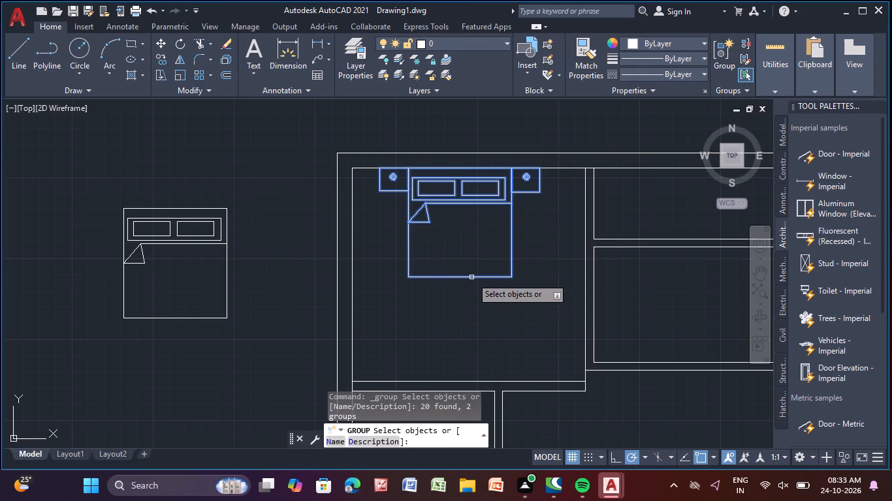
Copy the bed group to the empty area outside the plan, right of the room above the stairs.
click(163, 57)
click(446, 196)
right_click(444, 196)
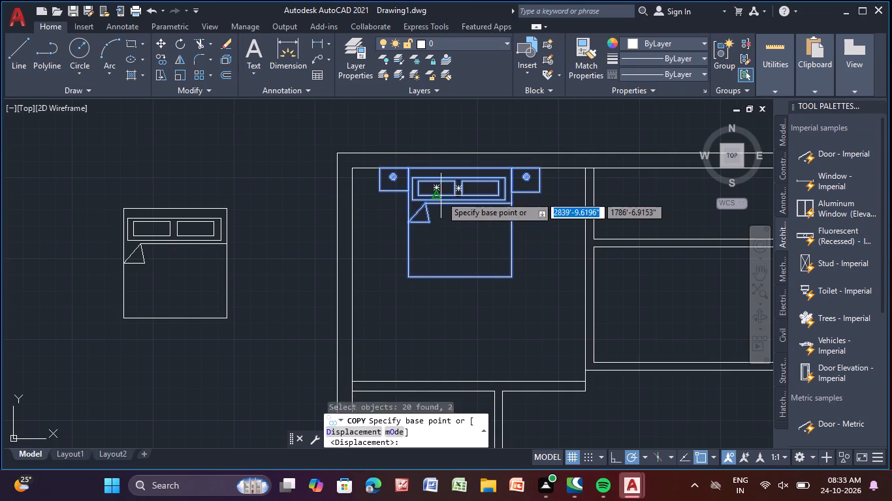
click(441, 196)
scroll(457, 277, down, 2)
middle_drag(455, 276, 278, 124)
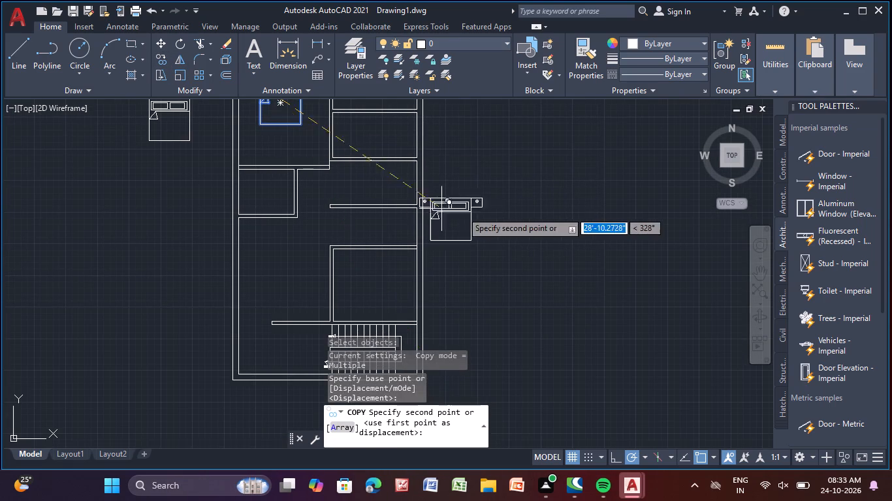
click(468, 284)
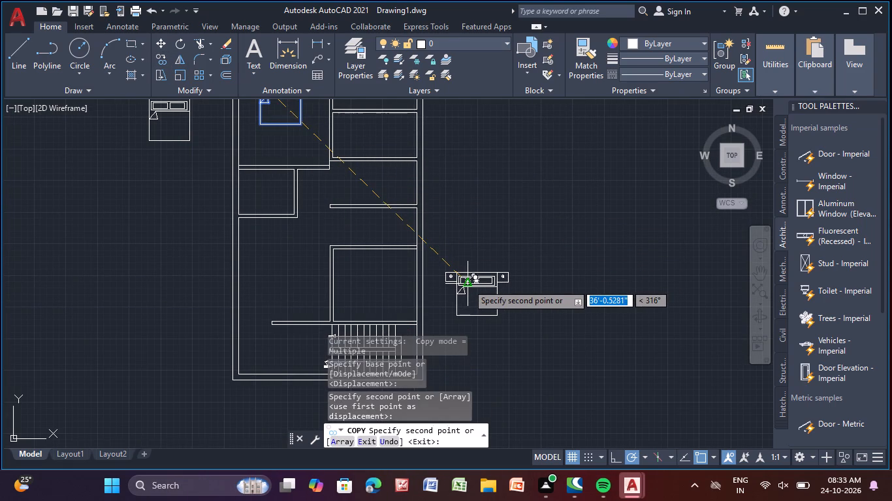
key(Escape)
Rotate the copied bed group a quarter turn clockwise so its headboard faces right.
click(472, 273)
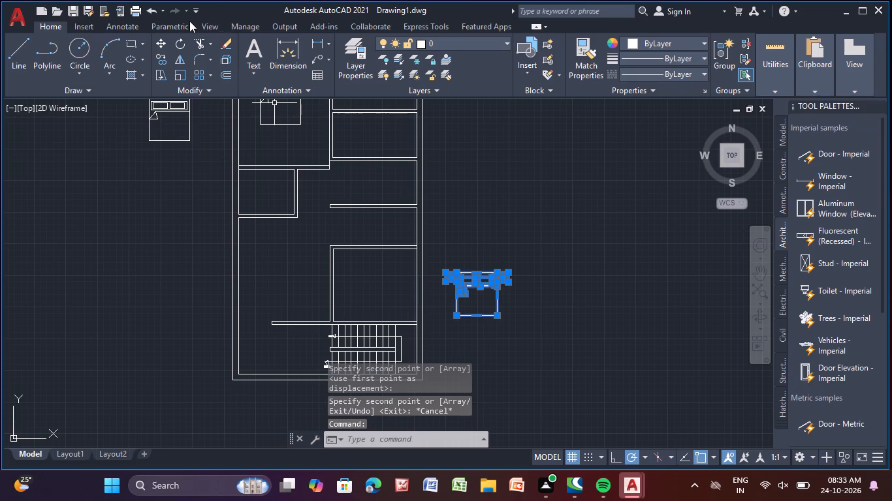
click(176, 44)
click(495, 279)
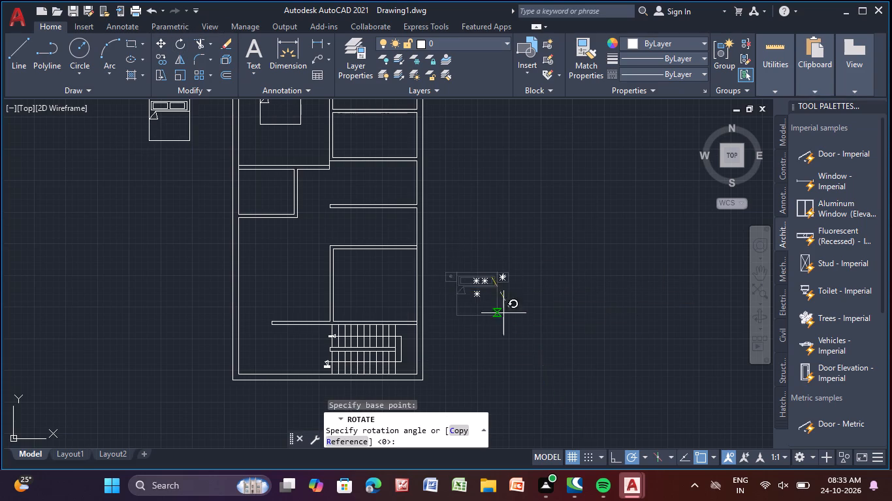
click(494, 366)
Move the rotated bed group into the room above the stairs, setting the headboard's midpoint against the right exterior wall's inner face.
click(498, 281)
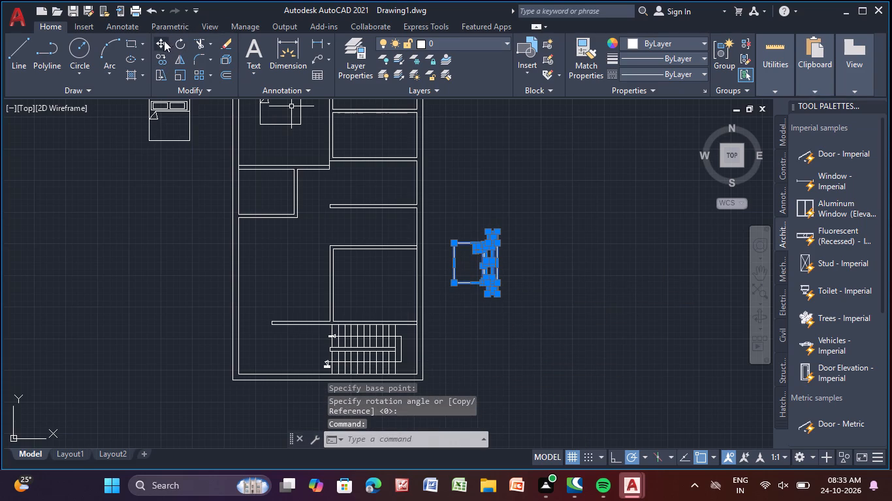
click(160, 44)
click(501, 262)
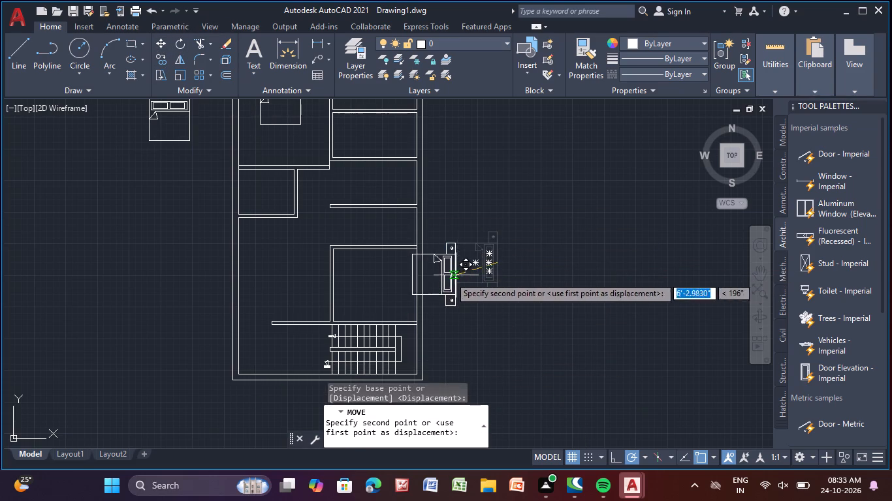
scroll(400, 285, up, 2)
middle_drag(402, 284, 384, 234)
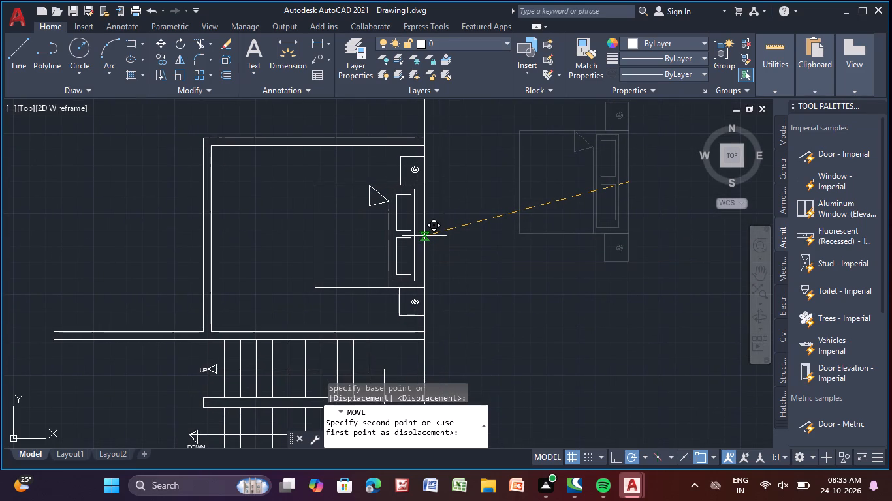
scroll(424, 236, up, 4)
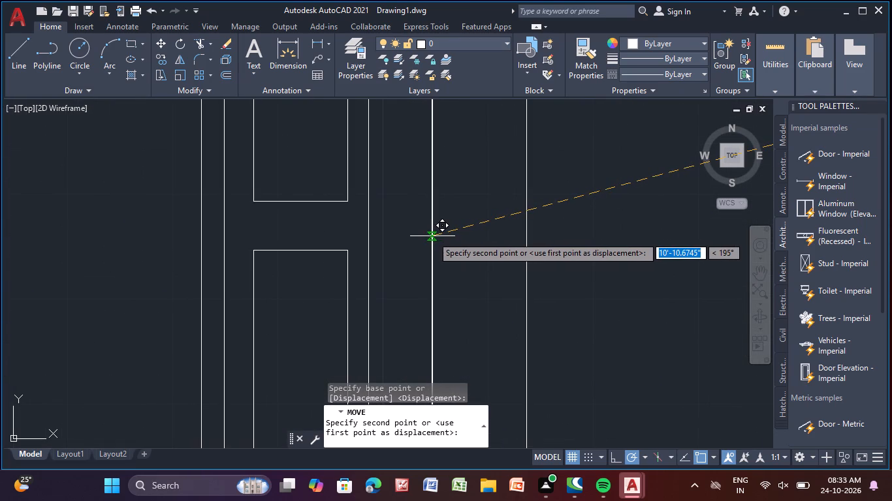
click(432, 236)
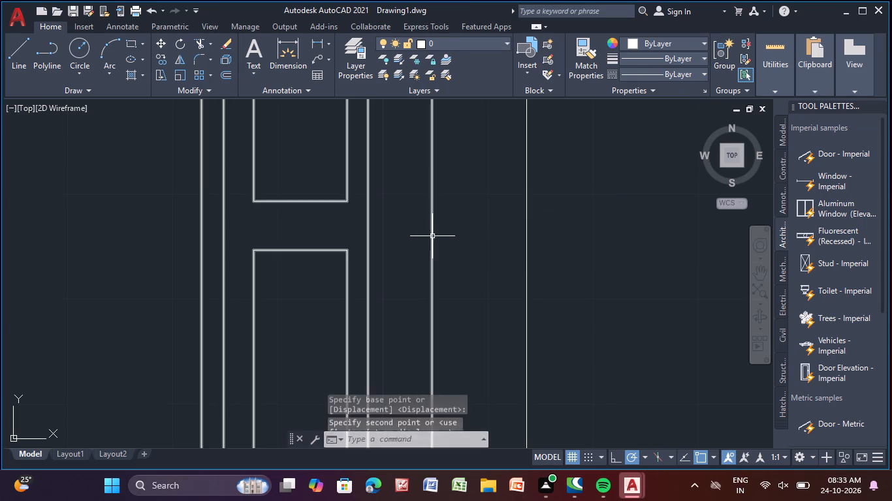
Delete the spare bed lying outside the plan, left of the upper-left bedroom.
scroll(564, 243, down, 5)
middle_drag(596, 254, 594, 242)
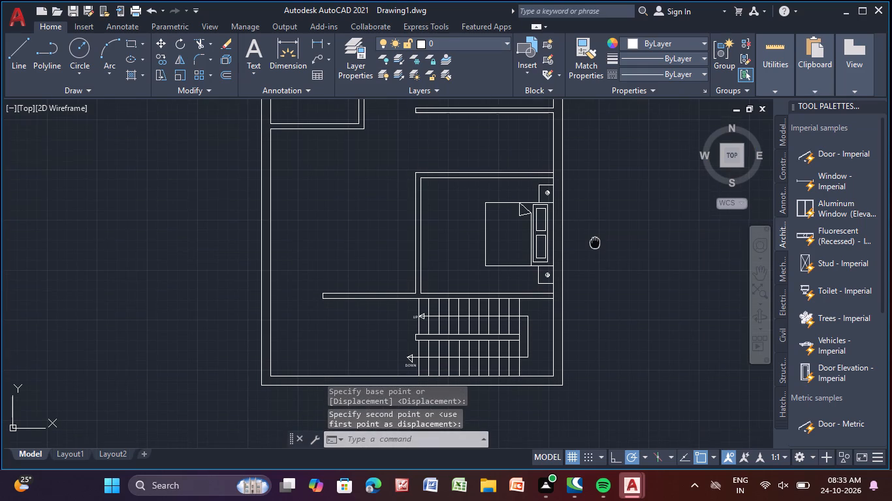
middle_drag(594, 242, 591, 237)
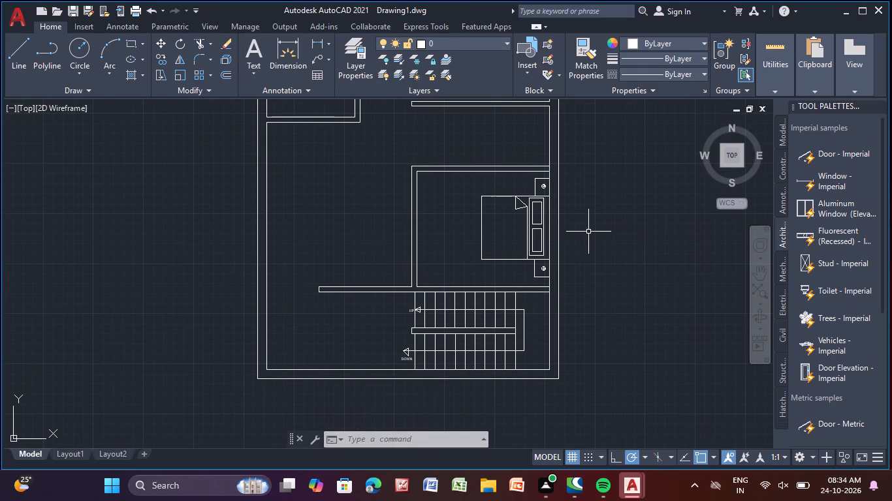
scroll(588, 231, down, 2)
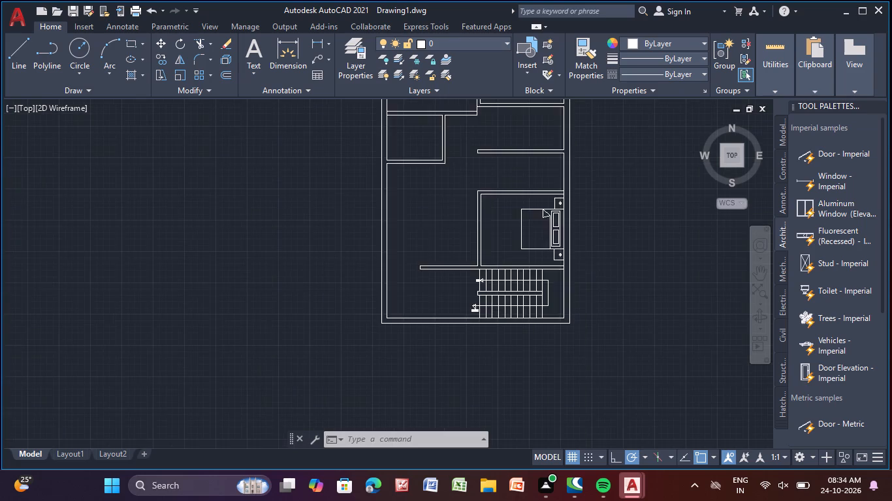
middle_drag(588, 231, 535, 250)
middle_drag(421, 246, 385, 283)
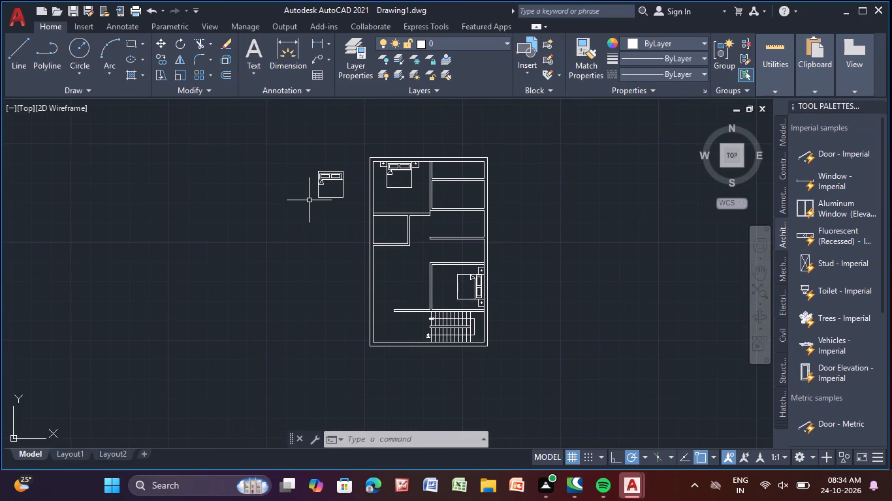
scroll(328, 174, up, 3)
drag(264, 175, 221, 333)
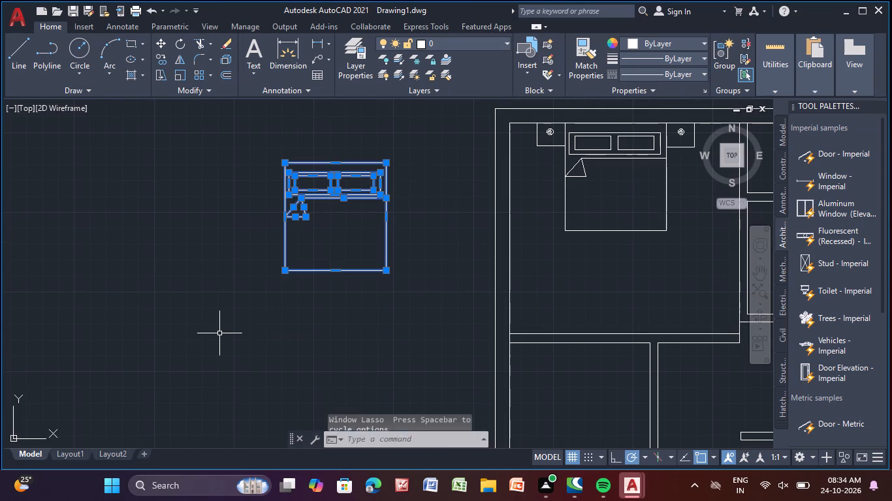
key(Delete)
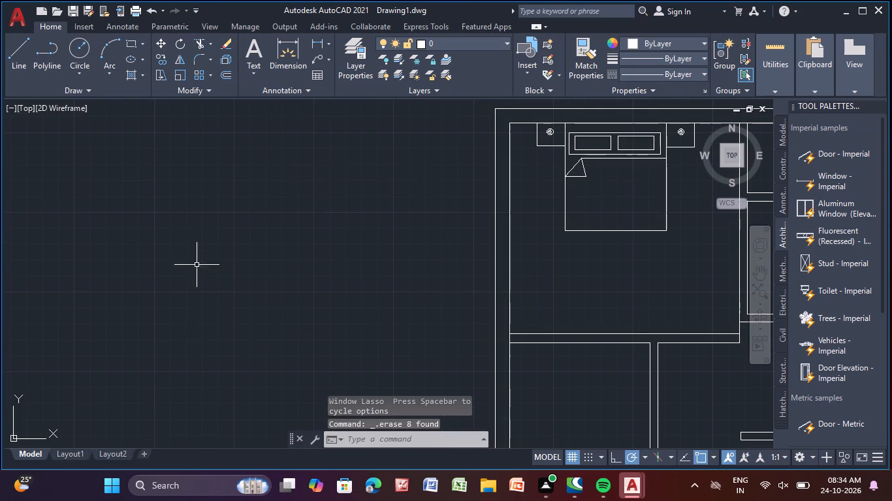
Draw a narrow upright rectangle about 10' long near the left exterior wall, in the open area left of the room above the stairs.
scroll(220, 297, down, 1)
middle_drag(212, 297, 118, 169)
middle_drag(379, 340, 358, 324)
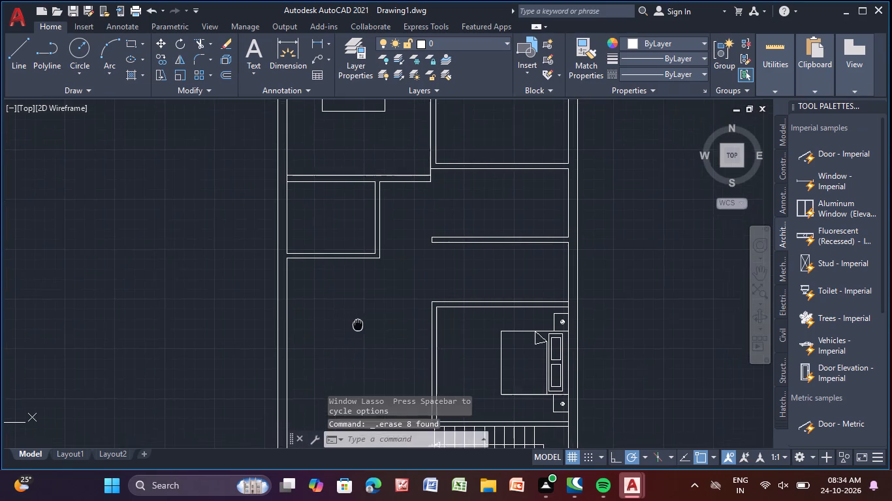
middle_drag(358, 324, 348, 329)
scroll(408, 192, up, 1)
middle_drag(409, 290, 409, 288)
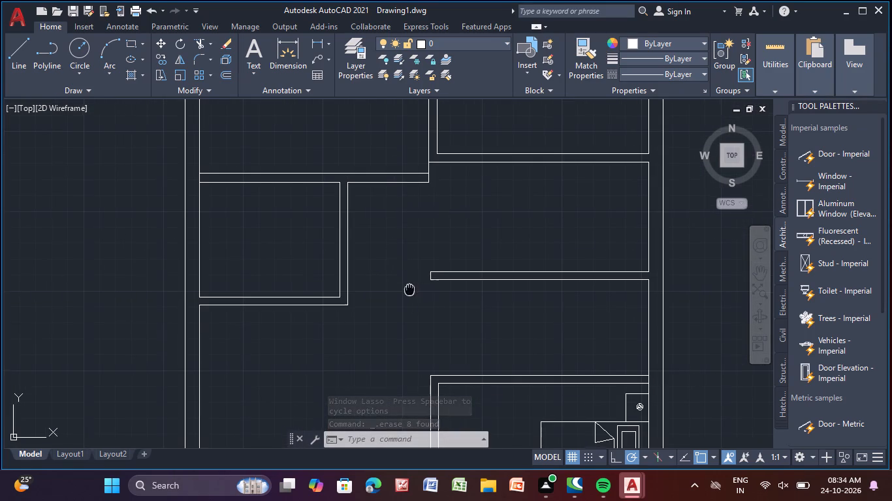
middle_drag(409, 288, 372, 159)
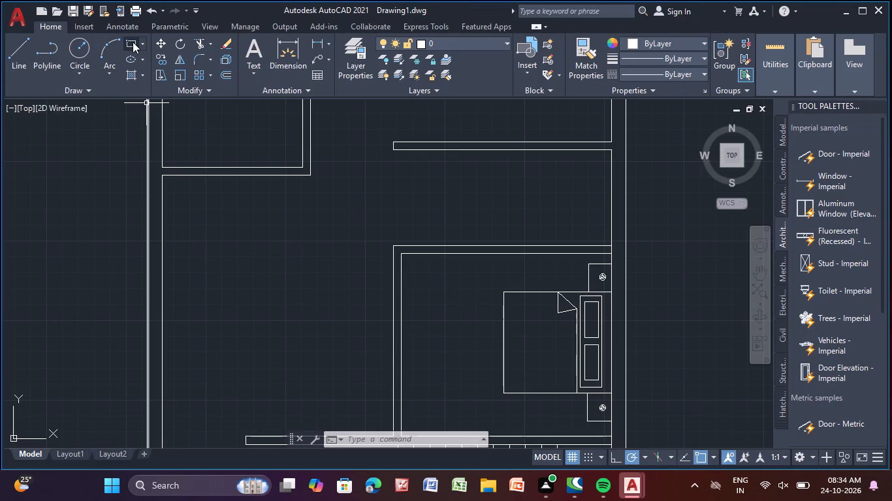
click(133, 42)
middle_drag(225, 329, 283, 187)
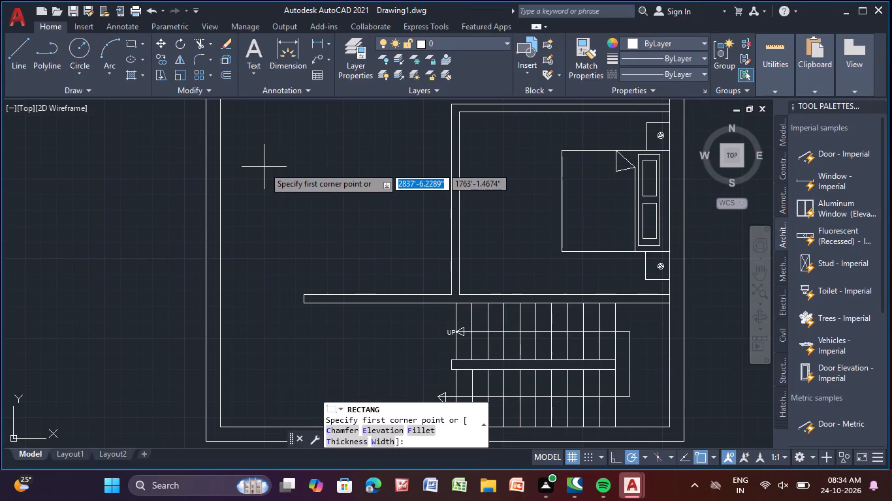
scroll(264, 167, down, 1)
middle_drag(265, 169, 274, 261)
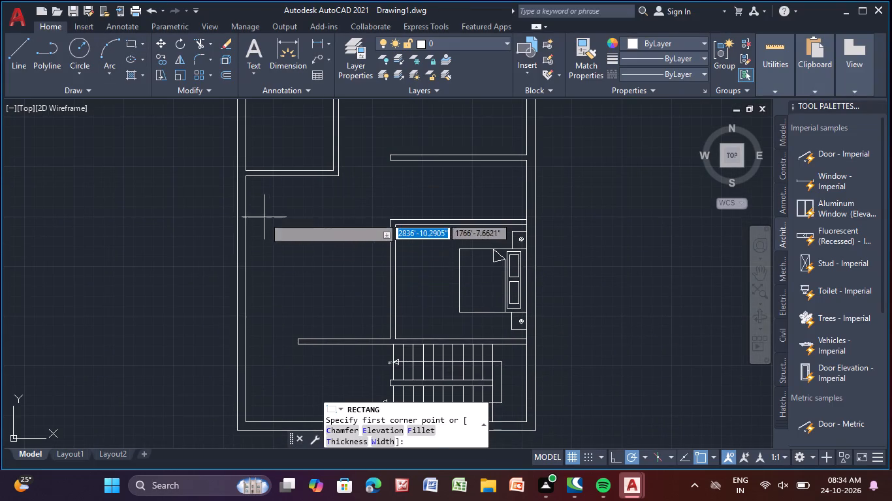
click(263, 216)
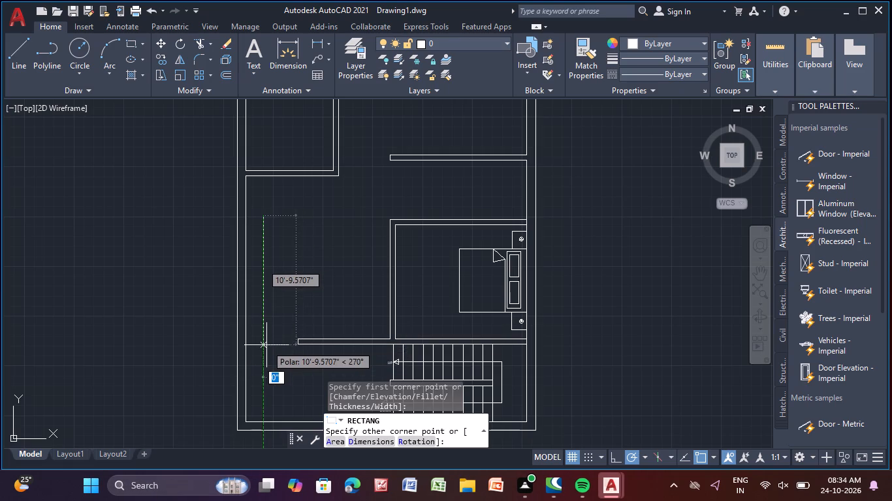
click(273, 339)
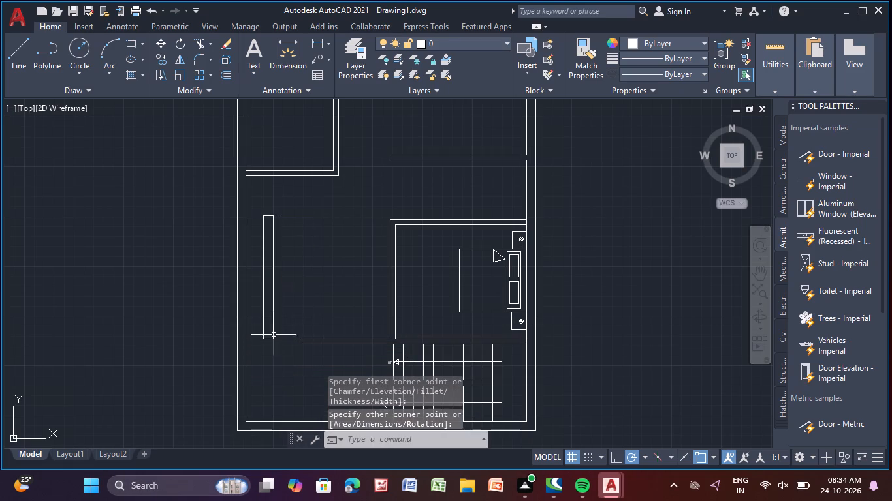
Draw a rectangle about 3' wide and 8'-6" long against the narrow rectangle's right side, inset from both its ends.
click(138, 43)
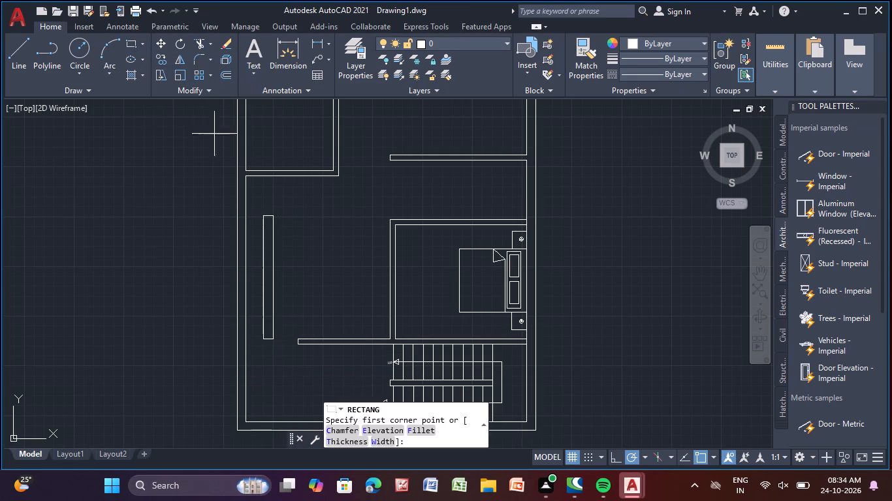
click(274, 228)
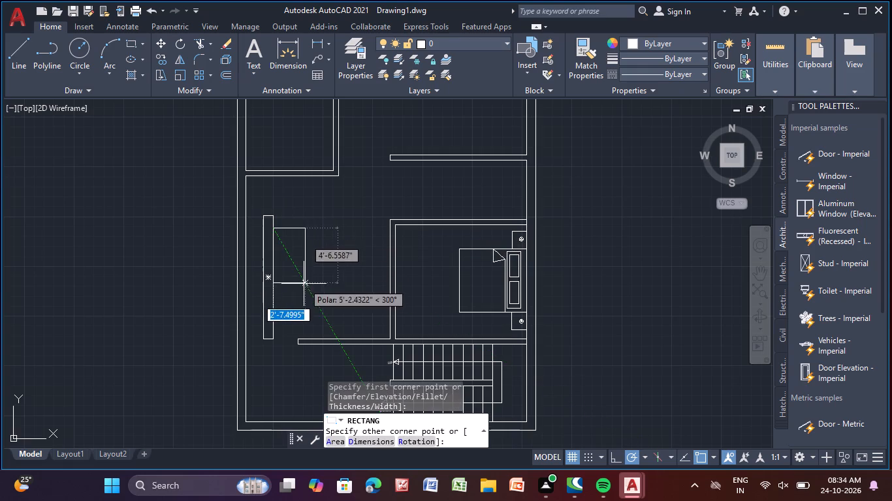
click(311, 330)
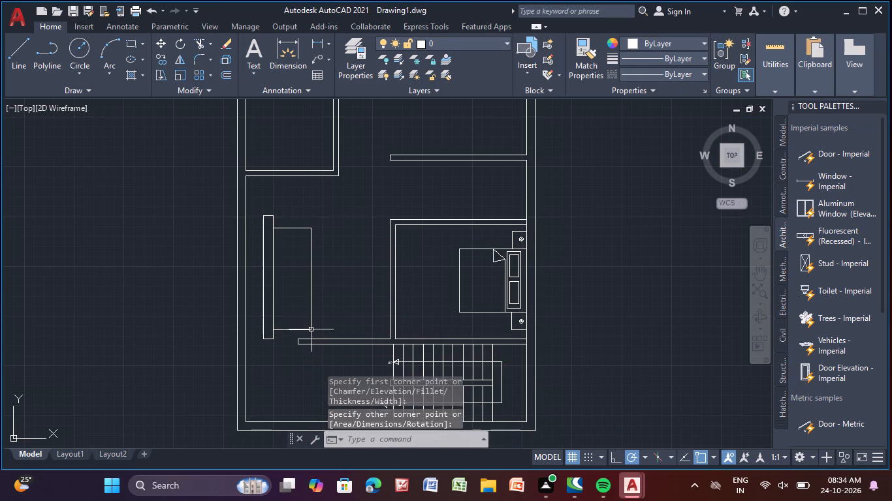
Draw a lengthwise line inside the wider rectangle, from its bottom edge to its top edge, close to the narrow rectangle.
middle_drag(325, 309, 439, 252)
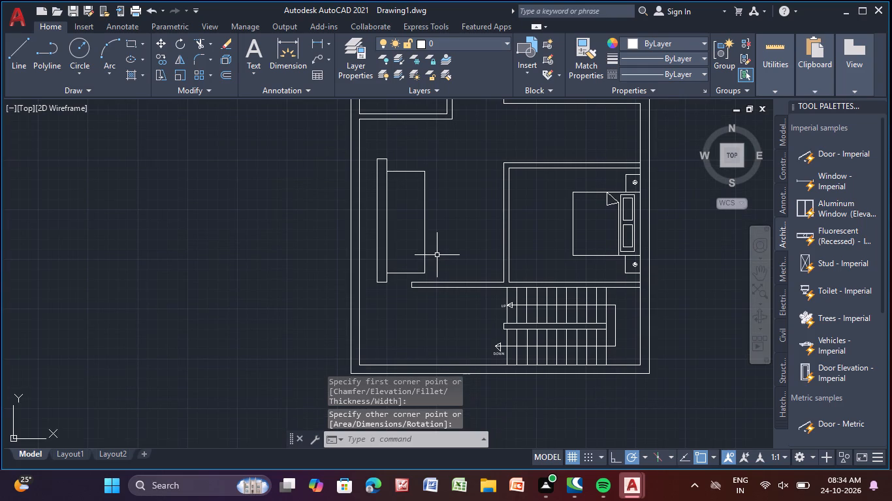
click(22, 50)
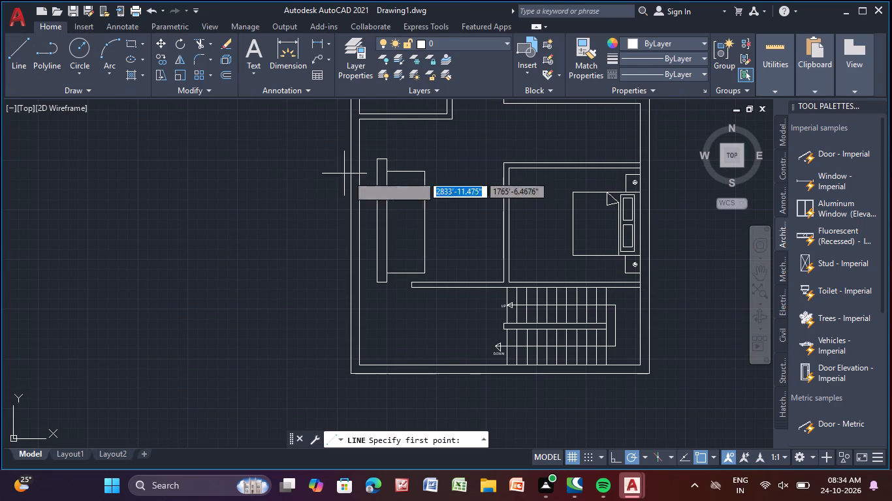
scroll(412, 277, up, 3)
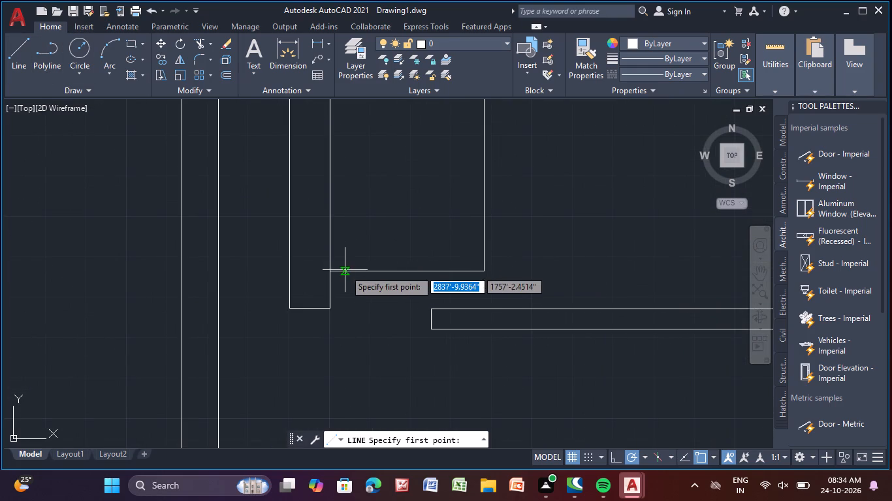
click(345, 270)
scroll(344, 141, down, 1)
middle_drag(338, 159, 328, 213)
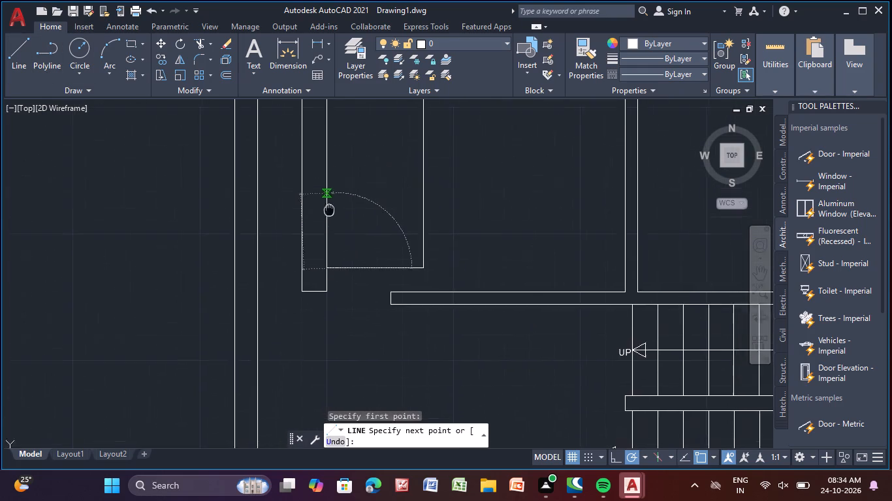
middle_drag(328, 213, 325, 277)
middle_drag(342, 133, 310, 296)
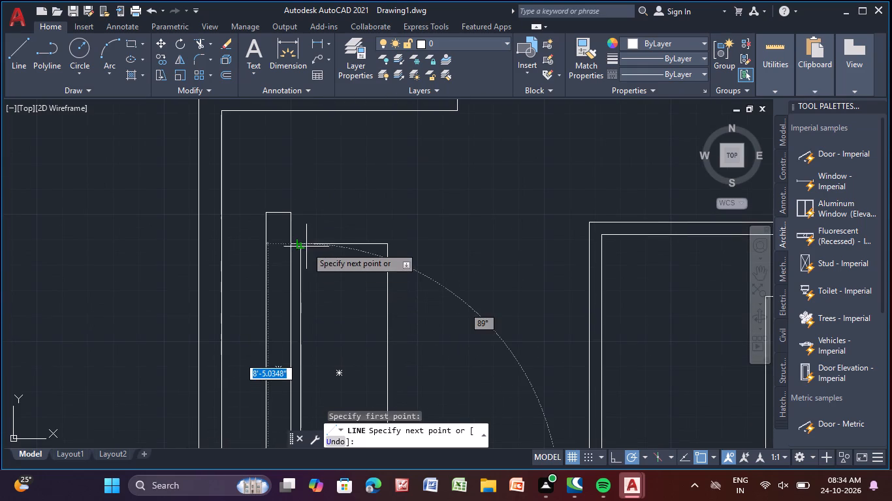
click(302, 242)
key(Escape)
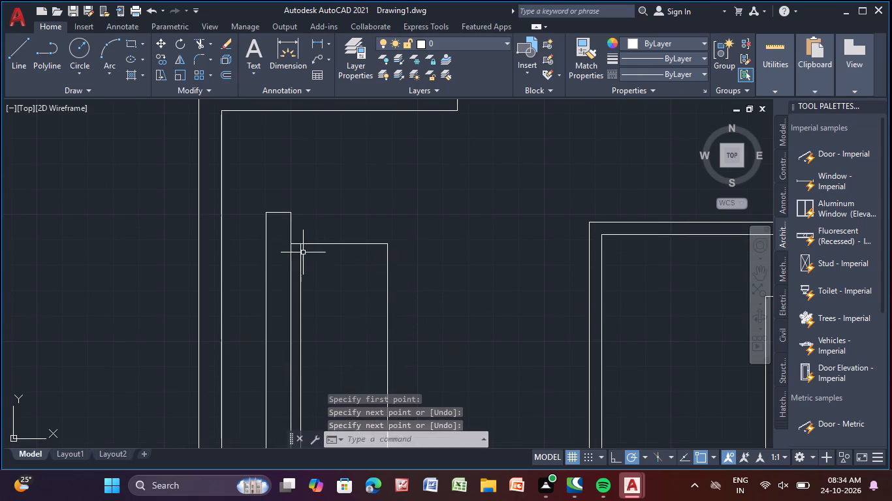
Explode the narrow upright rectangle into separate lines.
scroll(315, 277, down, 1)
middle_drag(323, 300, 315, 240)
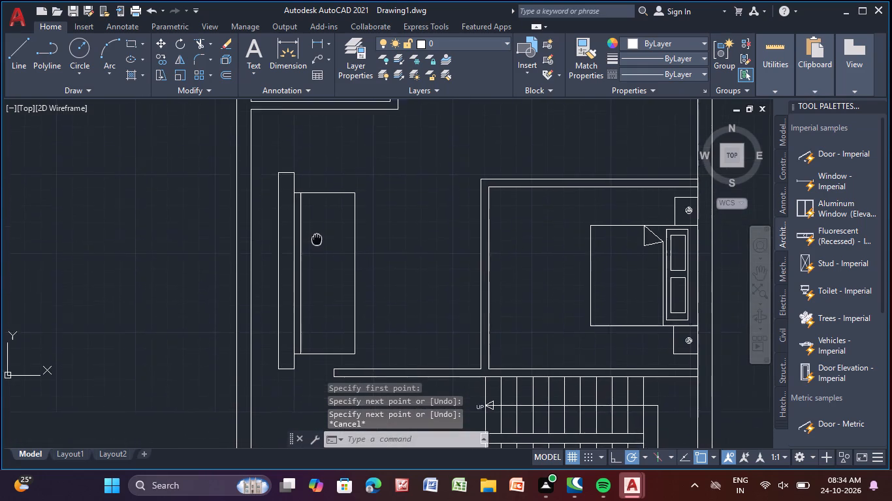
middle_drag(315, 240, 316, 390)
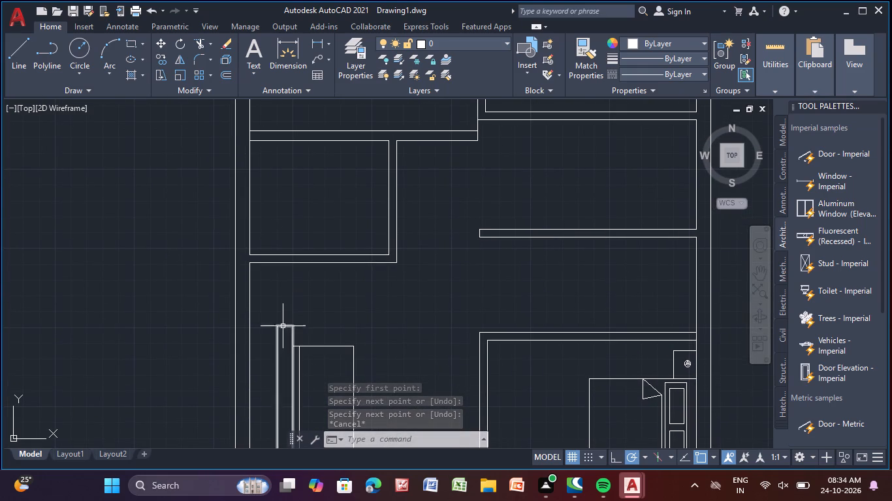
click(285, 326)
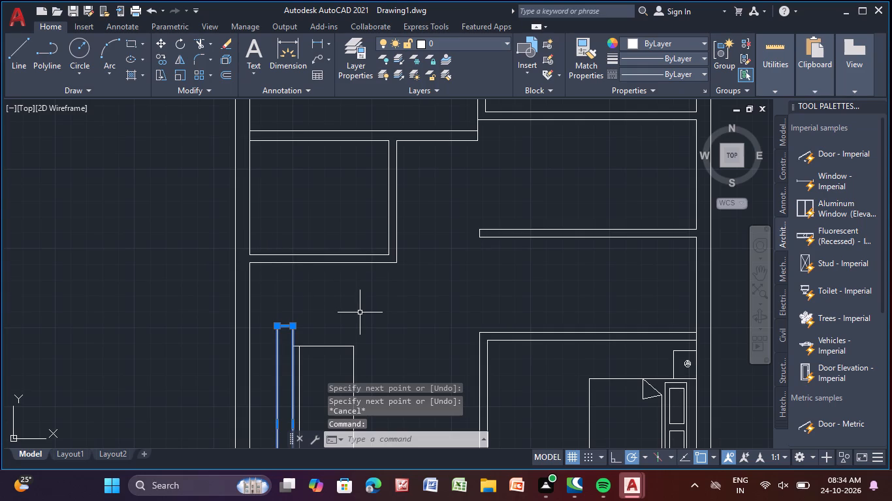
text(ex)
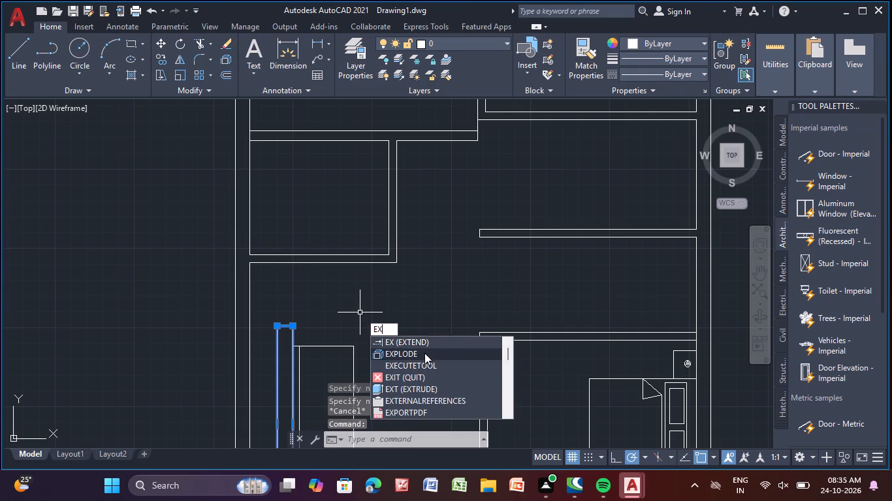
click(424, 353)
click(294, 337)
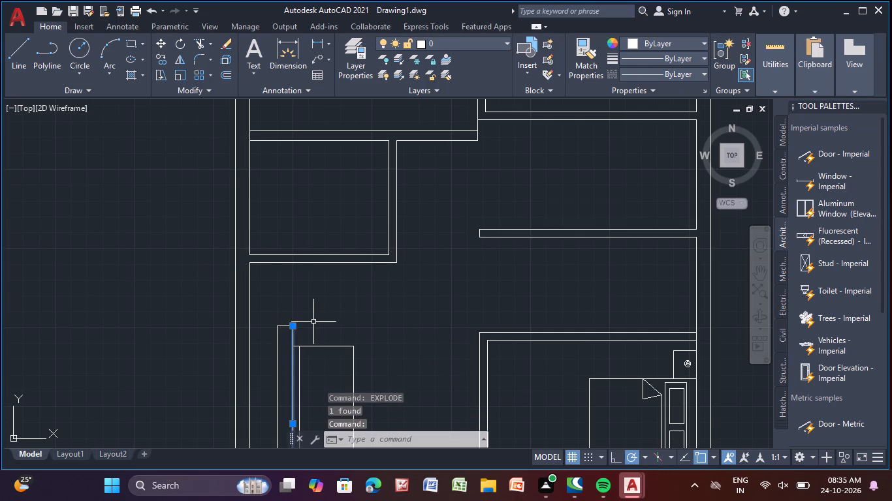
key(Escape)
Erase the short top and bottom edges of the exploded narrow upright rectangle, keeping its two long lines.
click(285, 327)
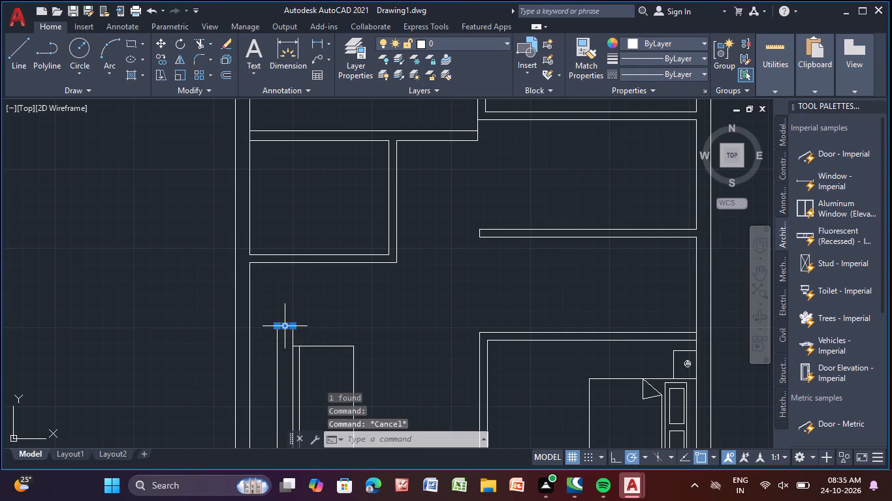
key(Delete)
scroll(285, 326, down, 2)
middle_drag(294, 320, 307, 151)
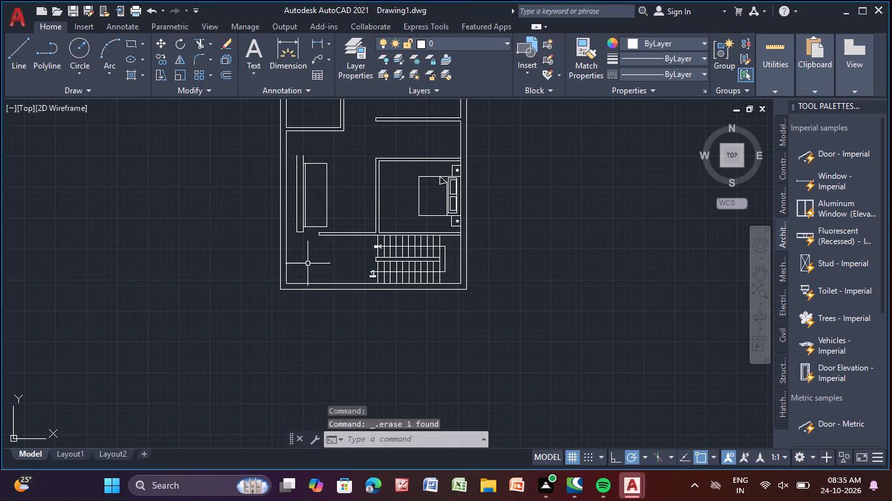
scroll(308, 252, up, 3)
middle_drag(304, 244, 313, 324)
click(278, 260)
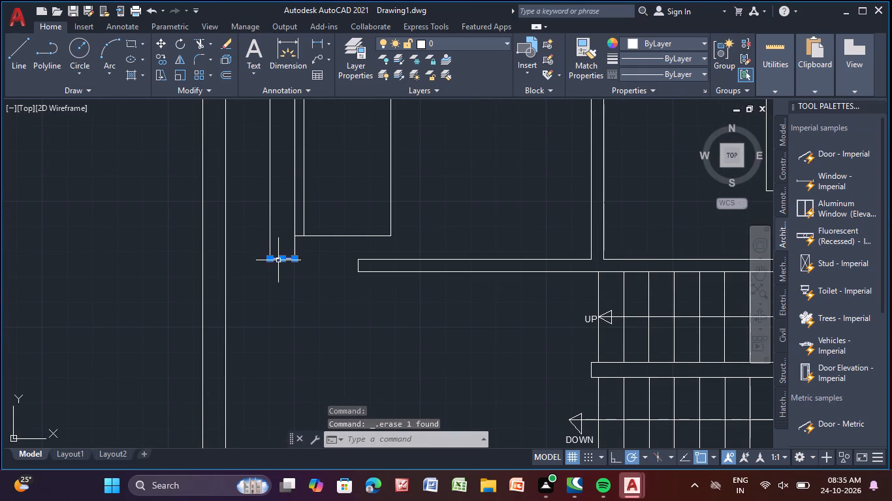
key(Delete)
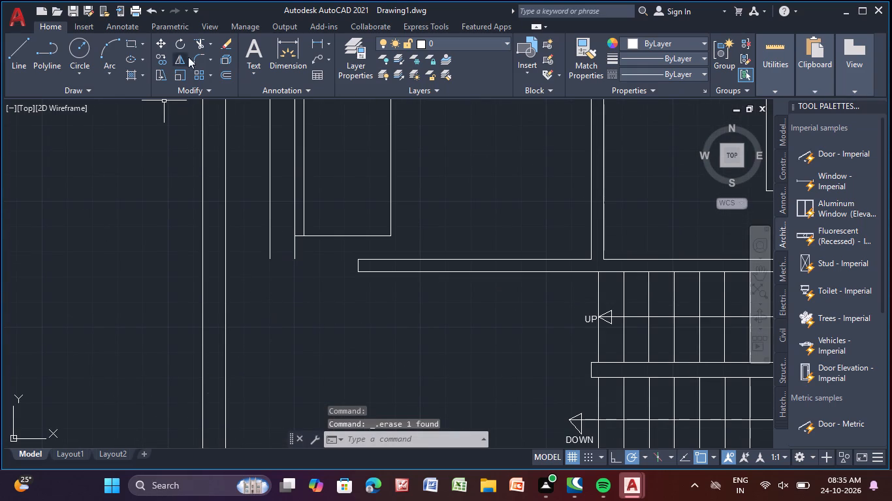
Fillet the narrow shape's two parallel long lines together at both the bottom and top ends to form rounded ends.
click(196, 59)
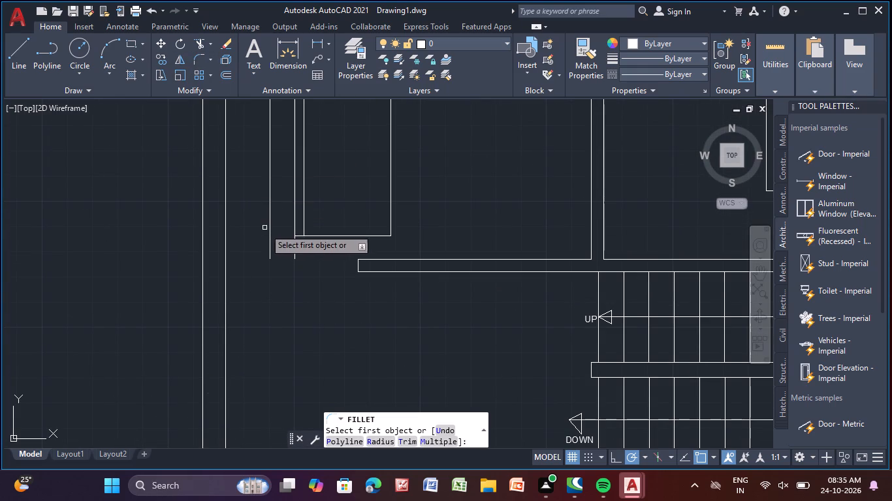
click(269, 231)
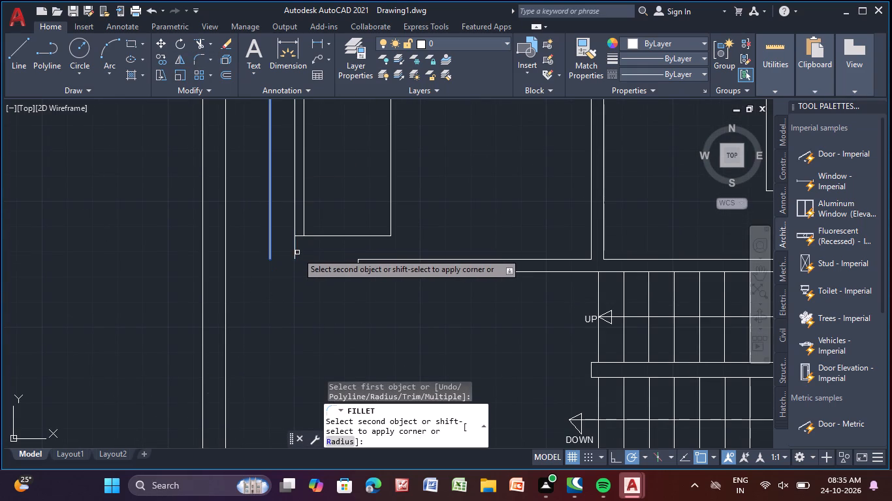
click(293, 252)
scroll(273, 270, down, 2)
middle_drag(279, 297, 303, 403)
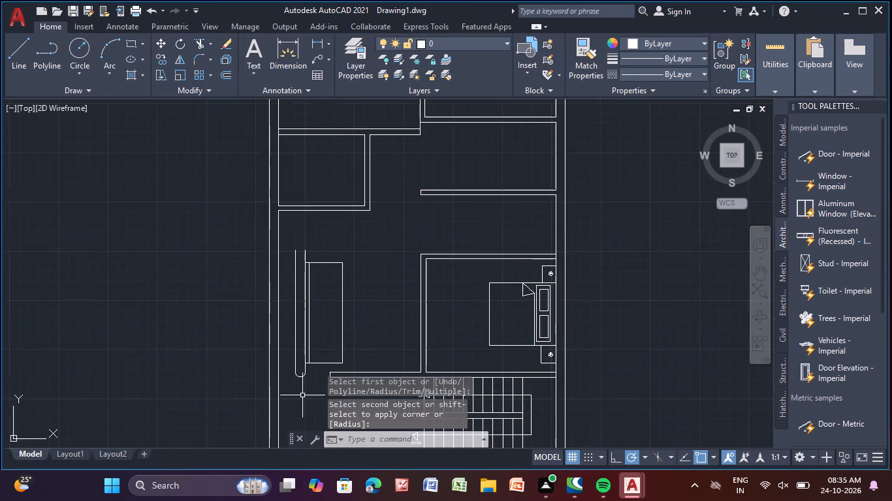
middle_drag(330, 284, 332, 348)
scroll(317, 326, up, 2)
middle_drag(317, 326, 341, 262)
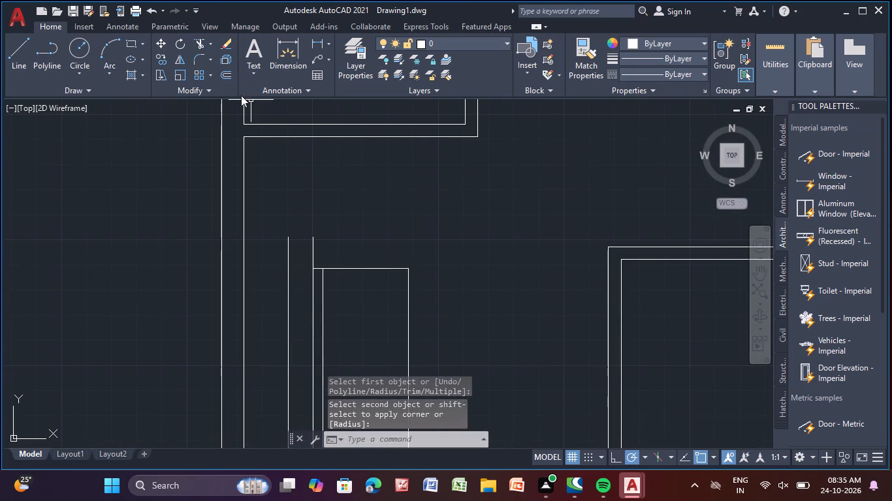
click(197, 65)
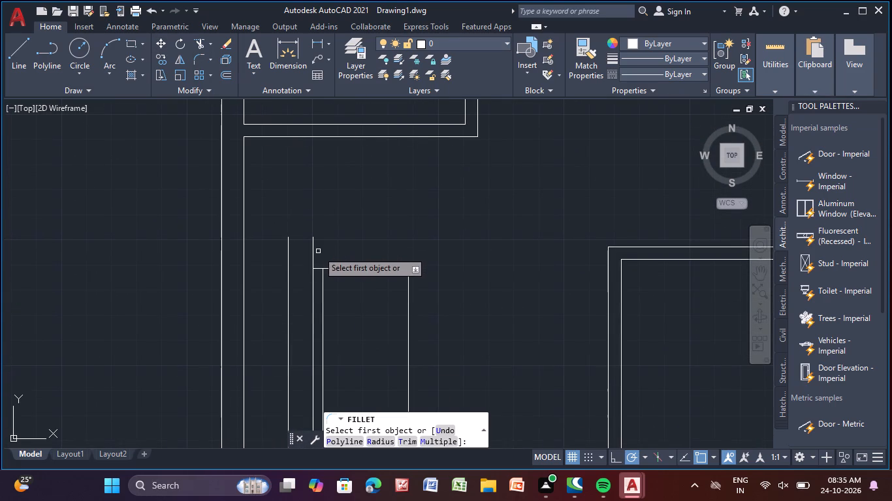
click(311, 251)
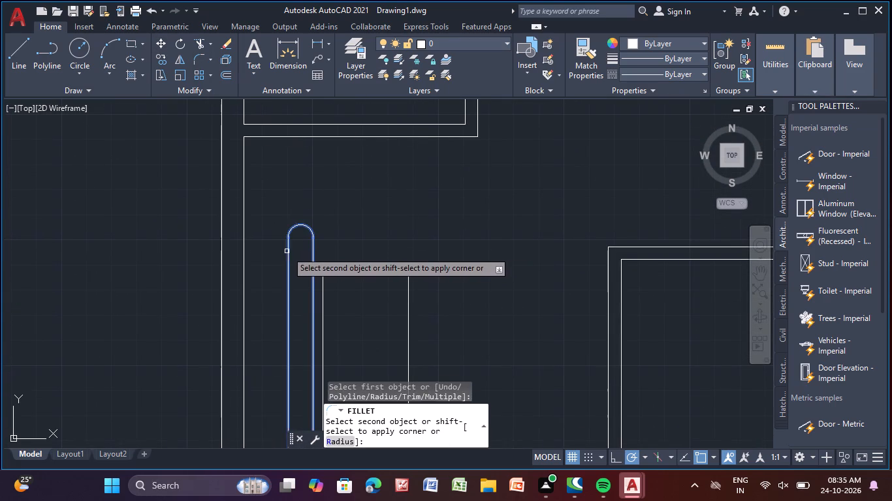
click(288, 250)
key(Escape)
scroll(370, 206, down, 2)
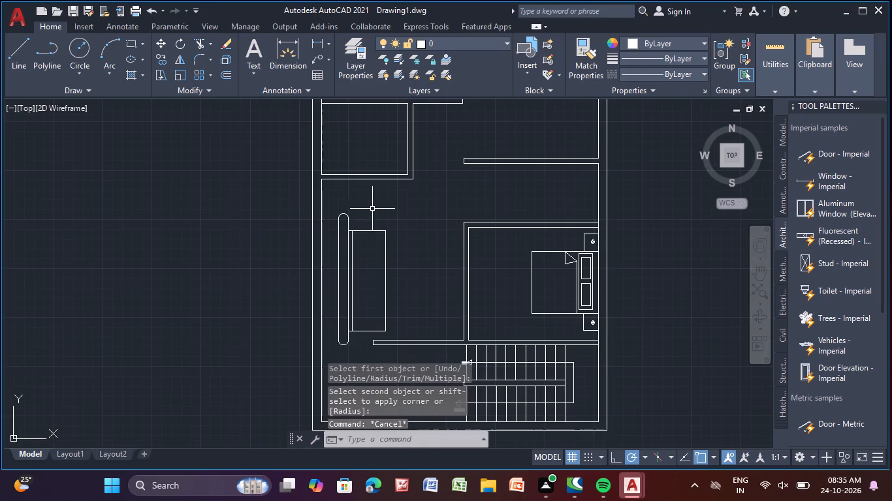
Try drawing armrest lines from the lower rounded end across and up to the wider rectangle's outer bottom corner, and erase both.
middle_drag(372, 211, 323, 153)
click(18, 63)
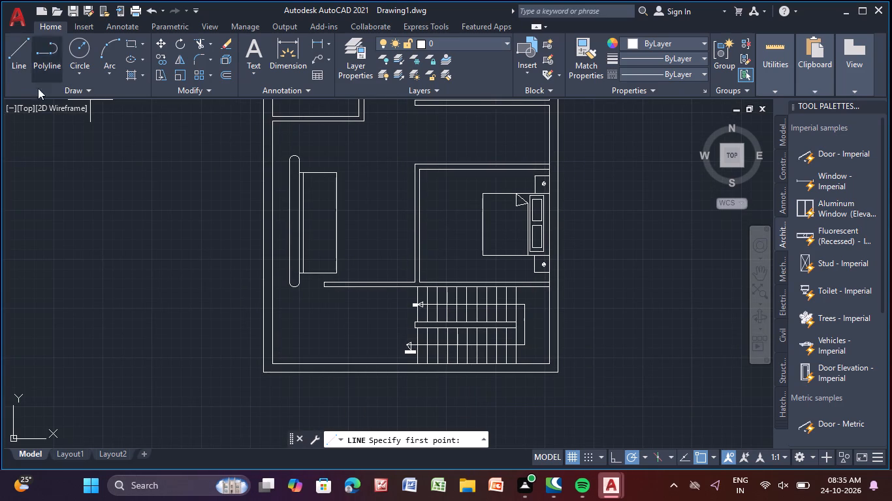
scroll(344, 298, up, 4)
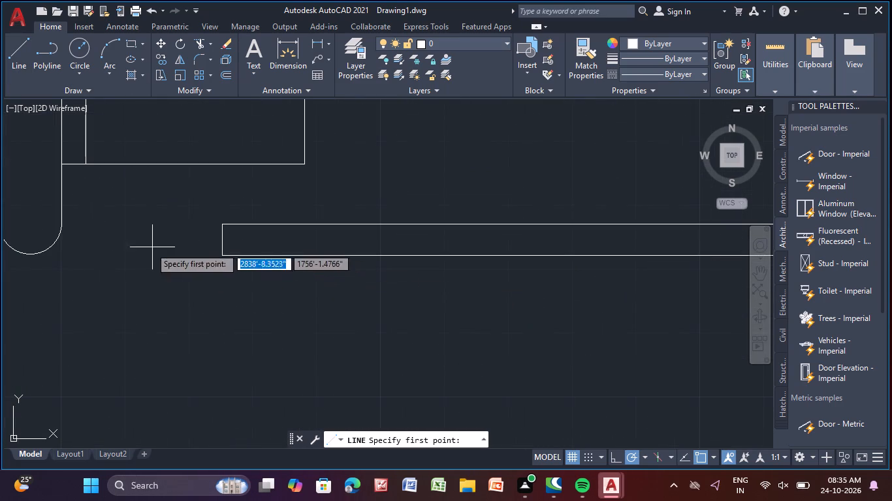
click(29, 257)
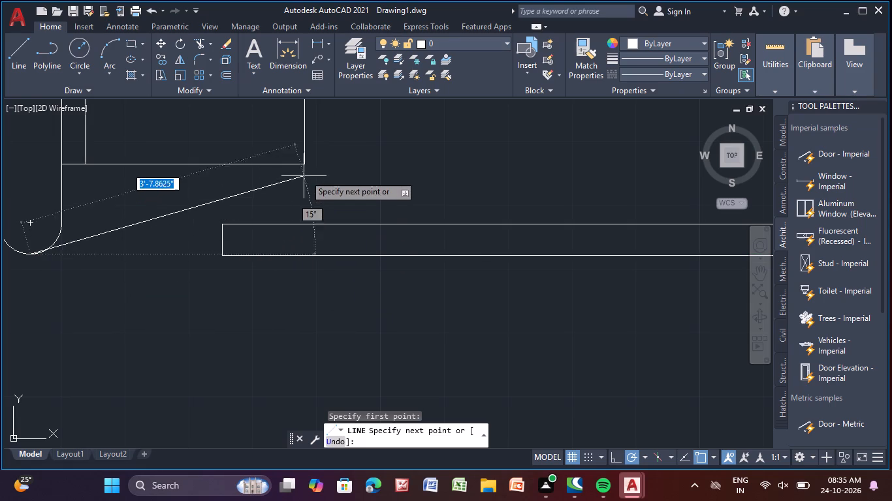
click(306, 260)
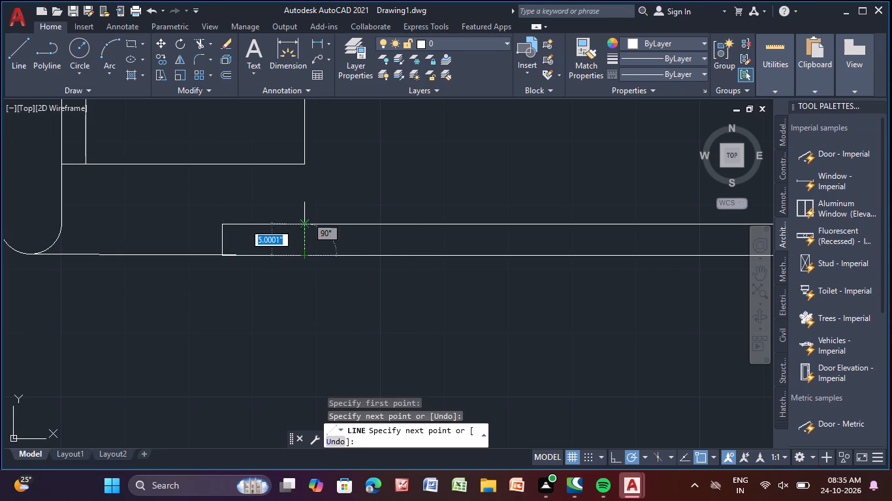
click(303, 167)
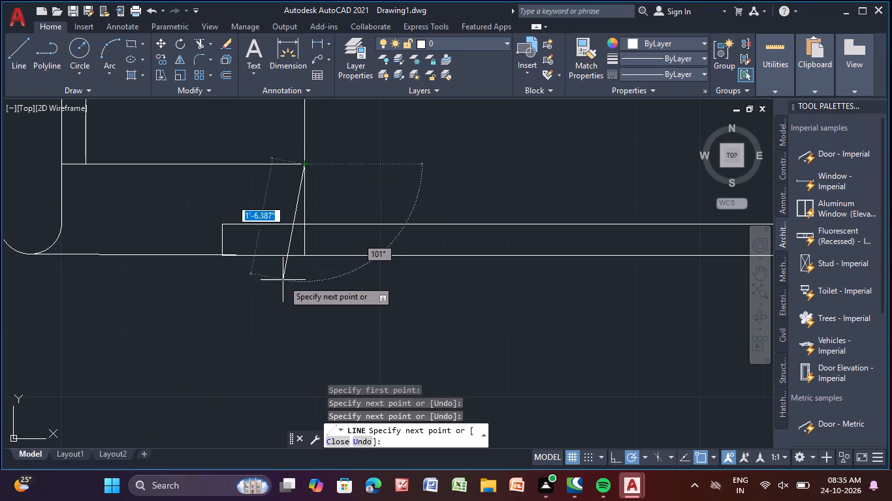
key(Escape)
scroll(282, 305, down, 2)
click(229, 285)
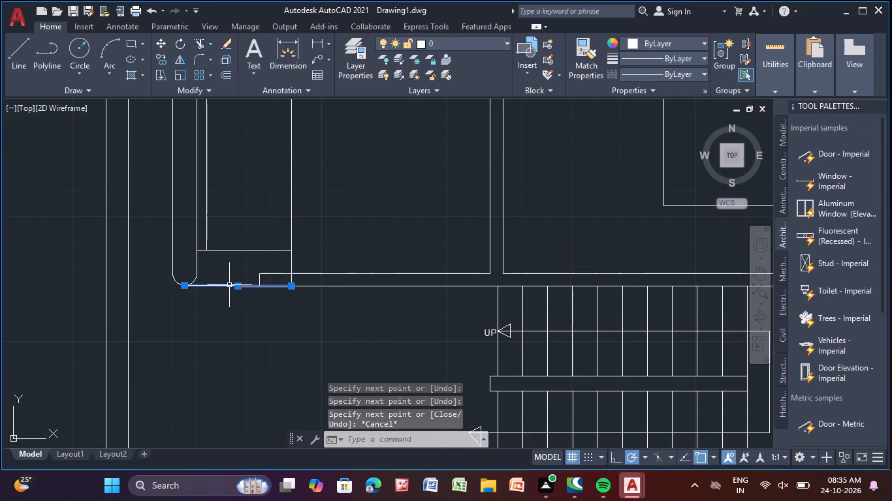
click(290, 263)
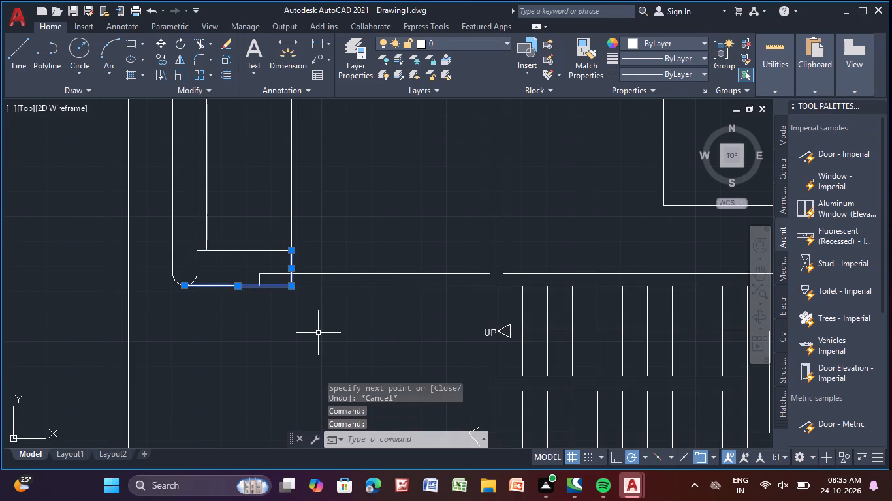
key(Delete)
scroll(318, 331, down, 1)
Group the rounded backrest, the lengthwise line and the wider seat rectangle into one sofa object, excluding the nearby wall.
middle_drag(316, 361, 326, 383)
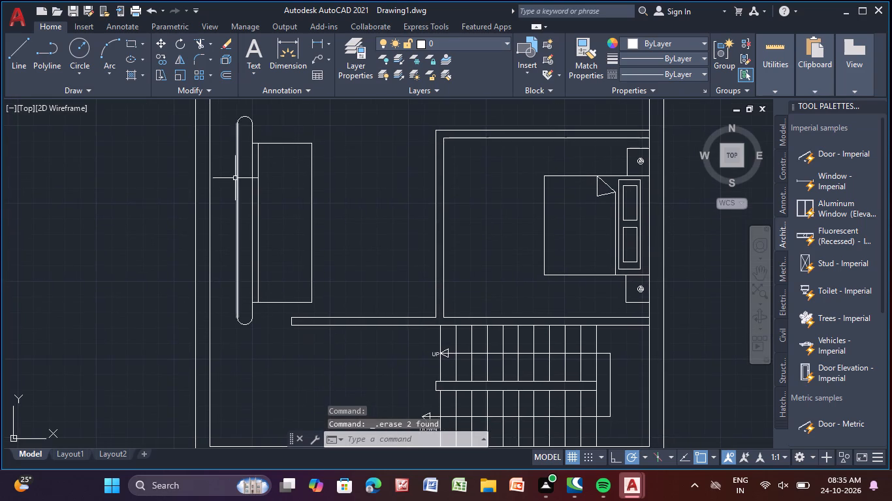
middle_drag(236, 178, 238, 226)
drag(229, 173, 351, 422)
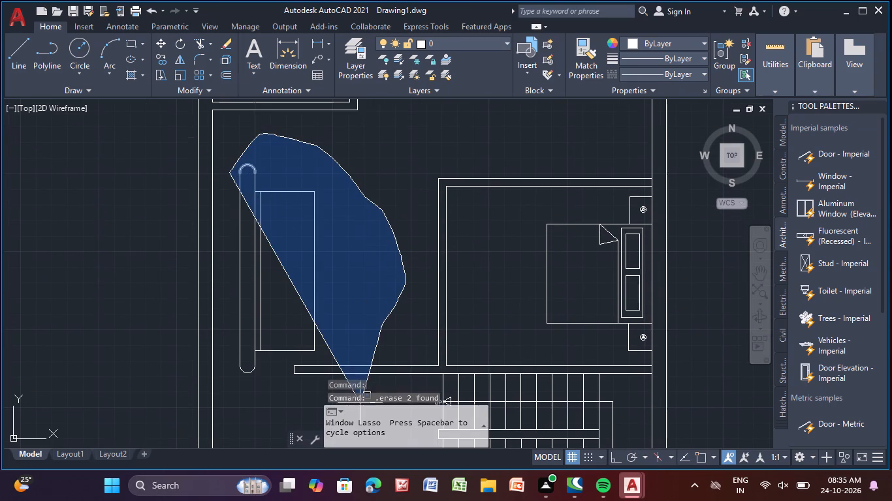
drag(351, 422, 235, 408)
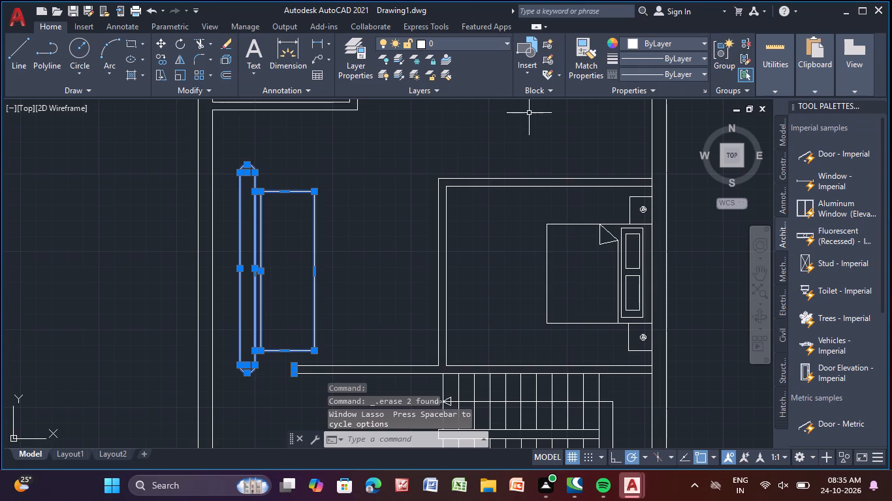
key(Escape)
drag(228, 156, 264, 149)
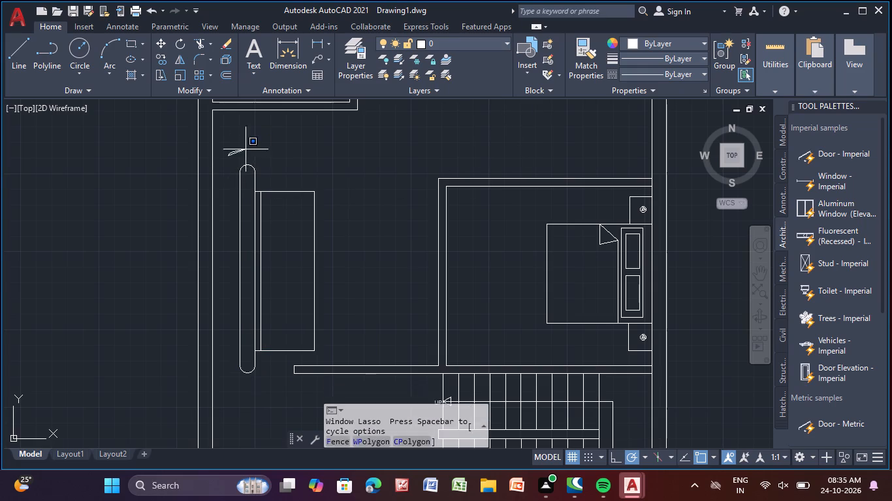
drag(264, 149, 292, 362)
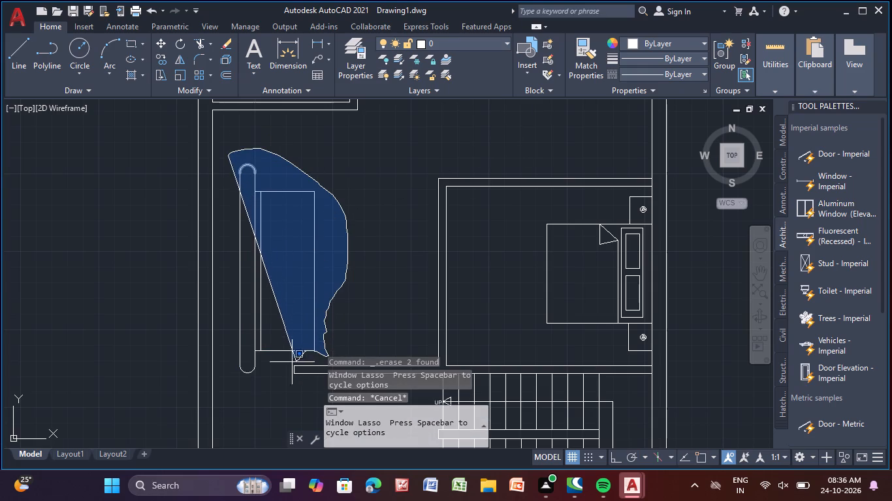
drag(292, 362, 230, 392)
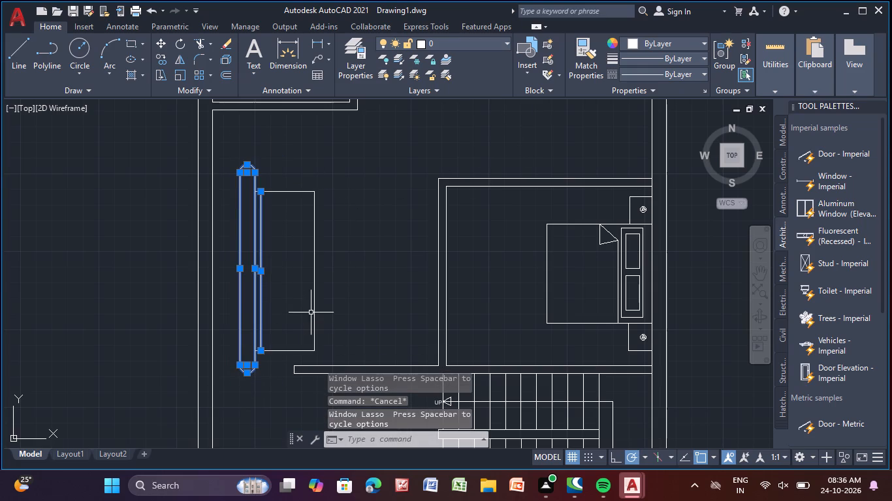
click(315, 303)
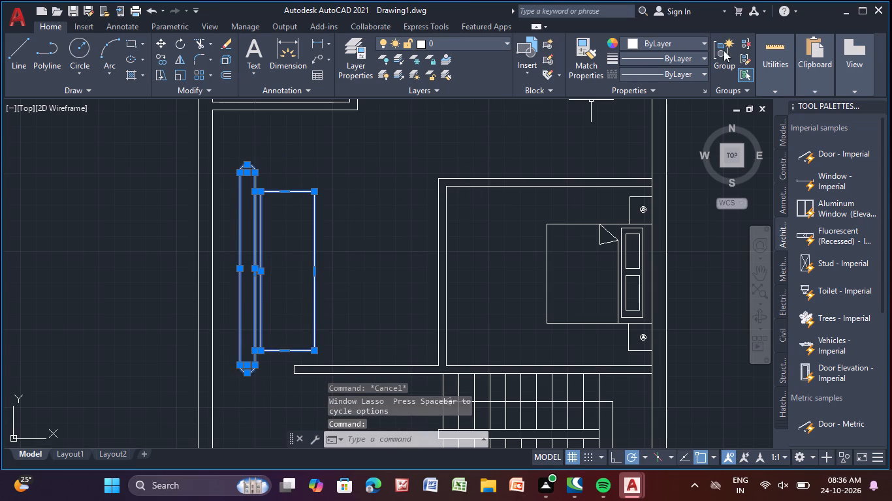
click(726, 45)
click(722, 49)
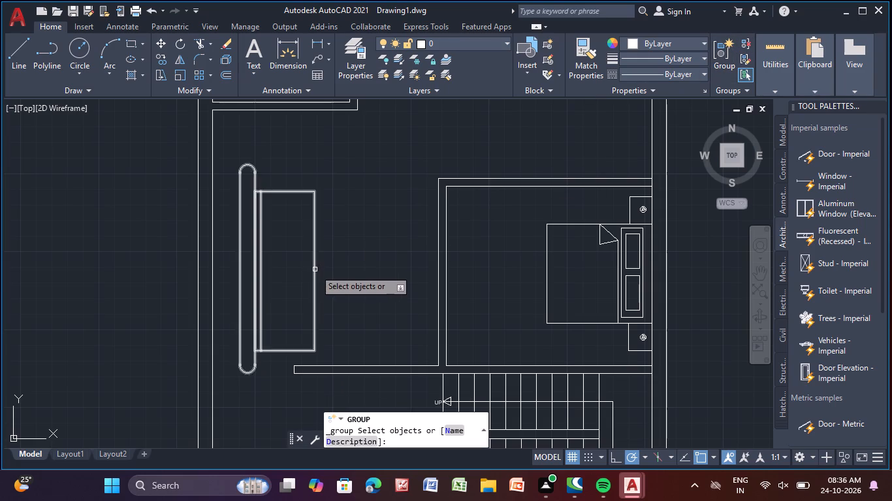
click(314, 260)
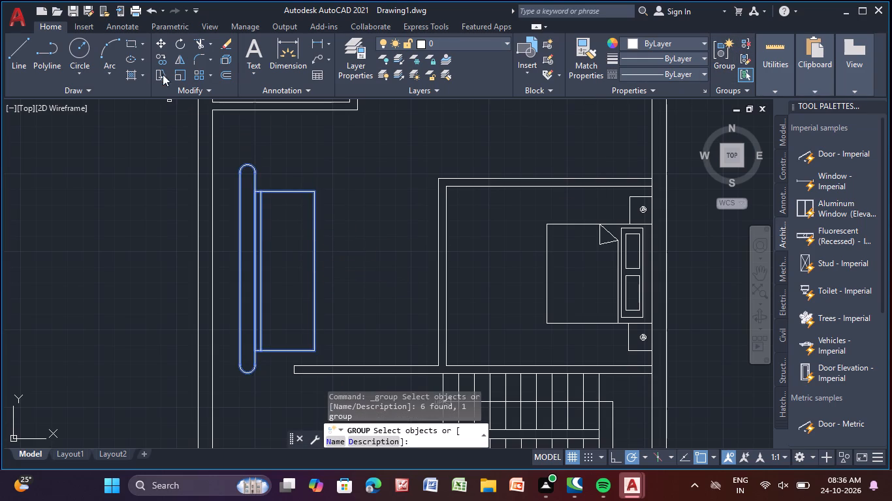
Move the sofa group about 2' upward and slightly right, clear of the wall above the stairs.
click(158, 44)
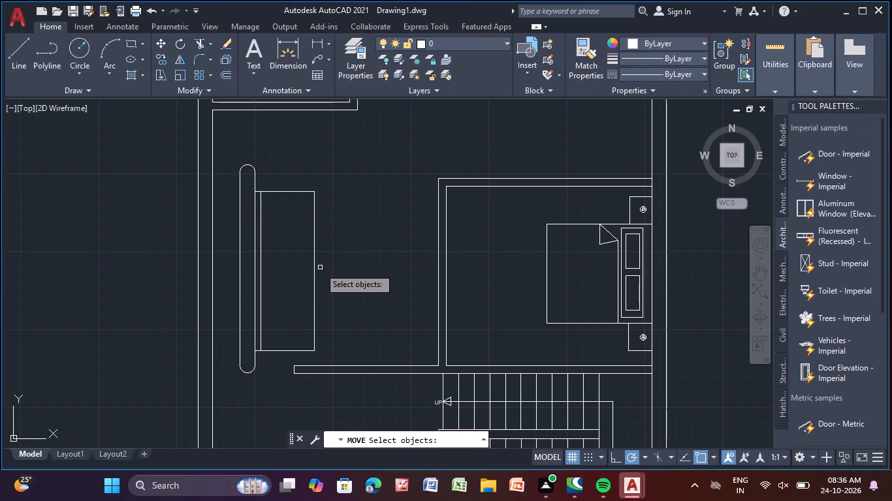
click(313, 267)
right_click(314, 265)
click(314, 265)
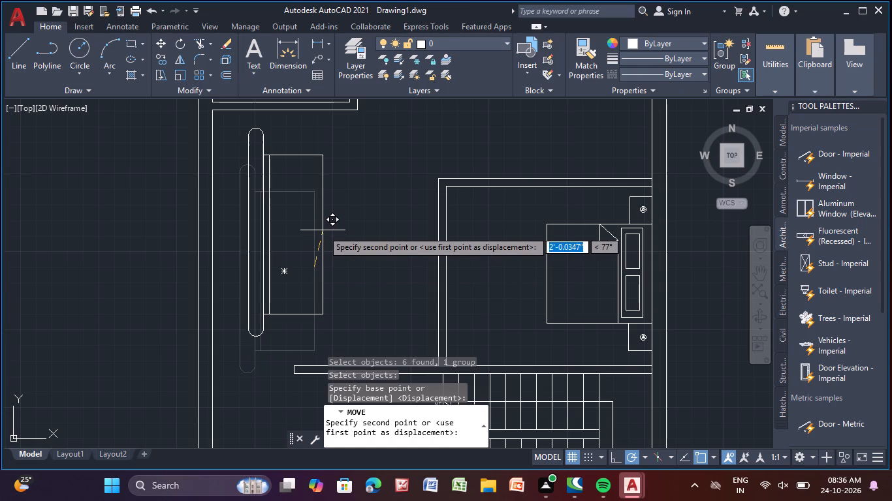
click(323, 229)
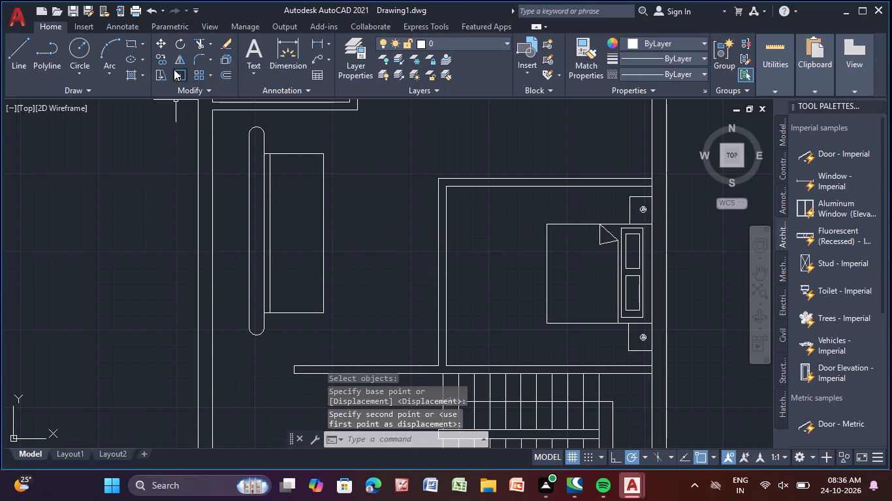
Scale the sofa group down by a factor of about 0.9 from a base point on the seat's right edge.
drag(176, 74, 183, 80)
click(323, 226)
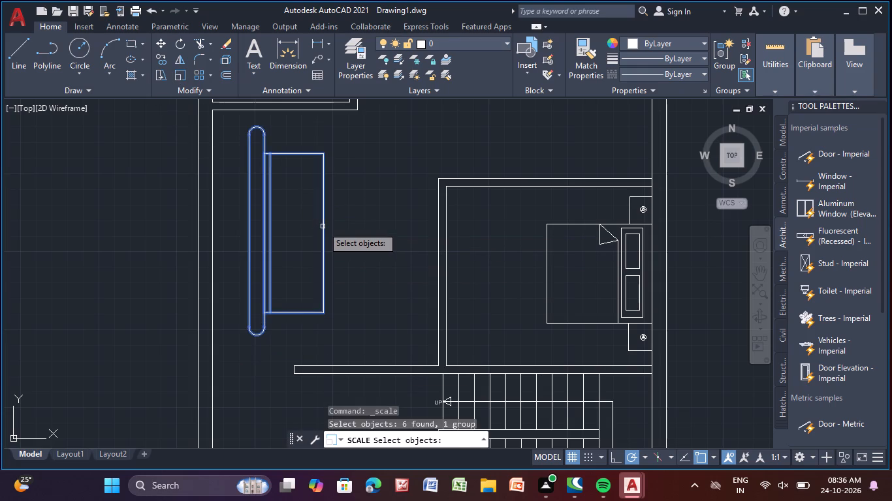
right_click(323, 226)
click(323, 226)
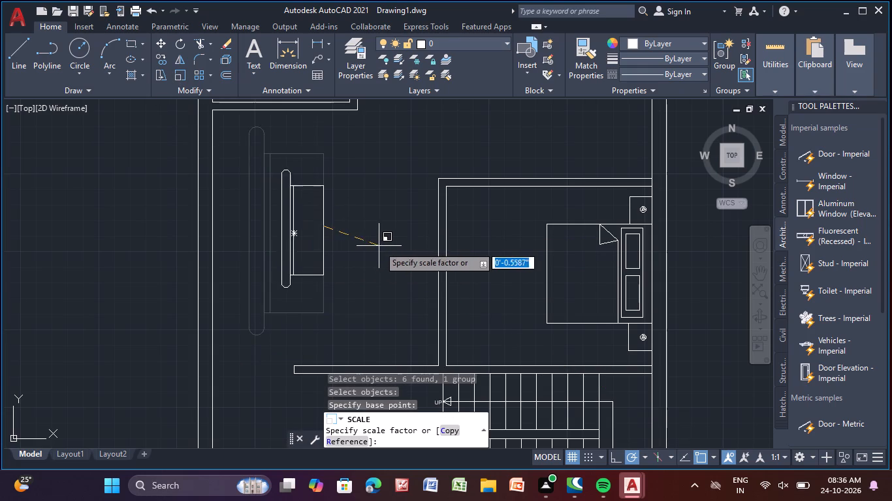
click(415, 237)
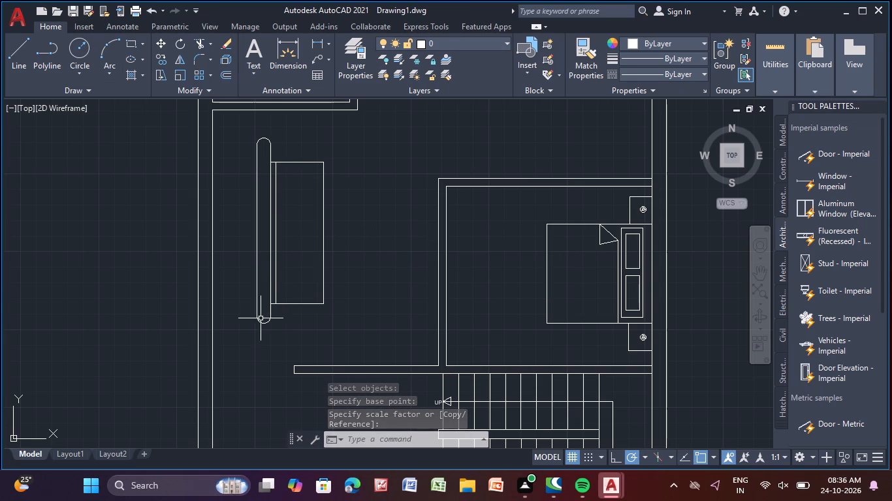
Draw horizontal armrest lines about 3'-2" long from the backrest's lower and upper rounded ends, reaching level with the seat's outer edge.
click(9, 60)
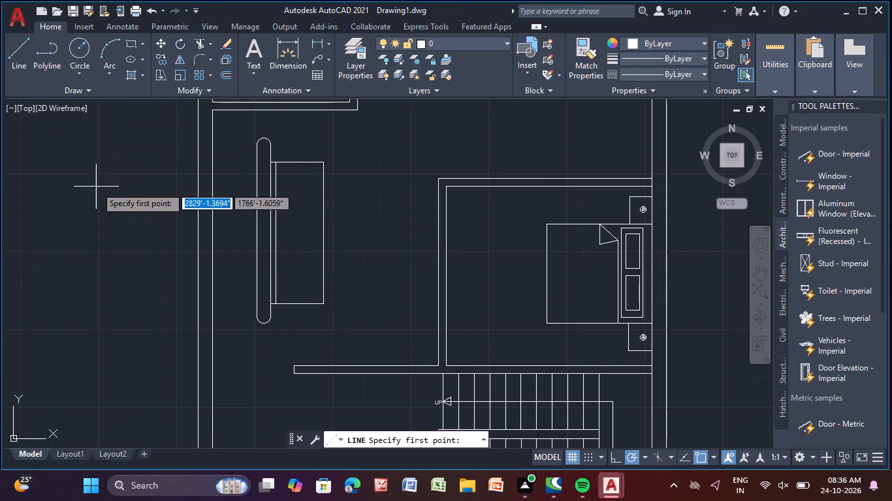
click(263, 326)
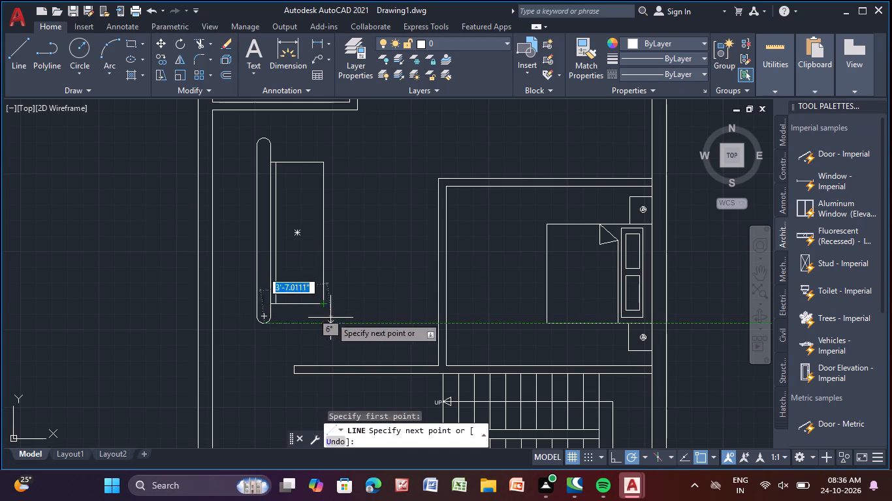
click(324, 324)
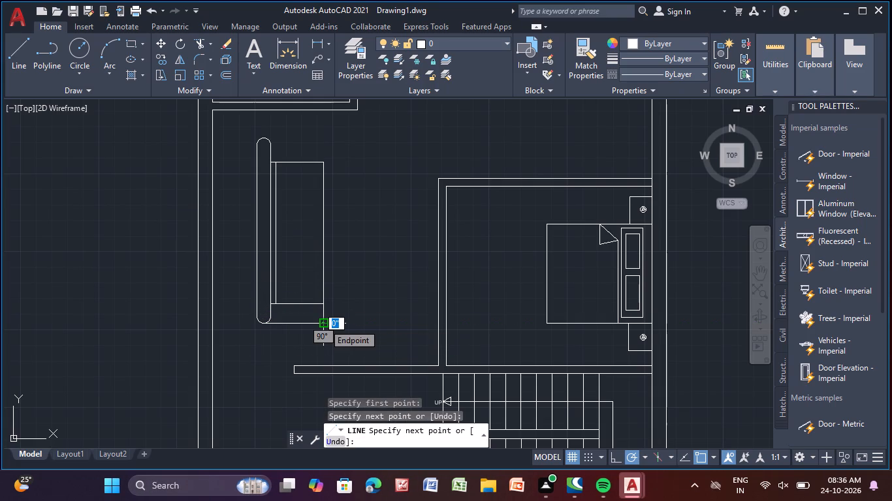
key(Escape)
click(22, 53)
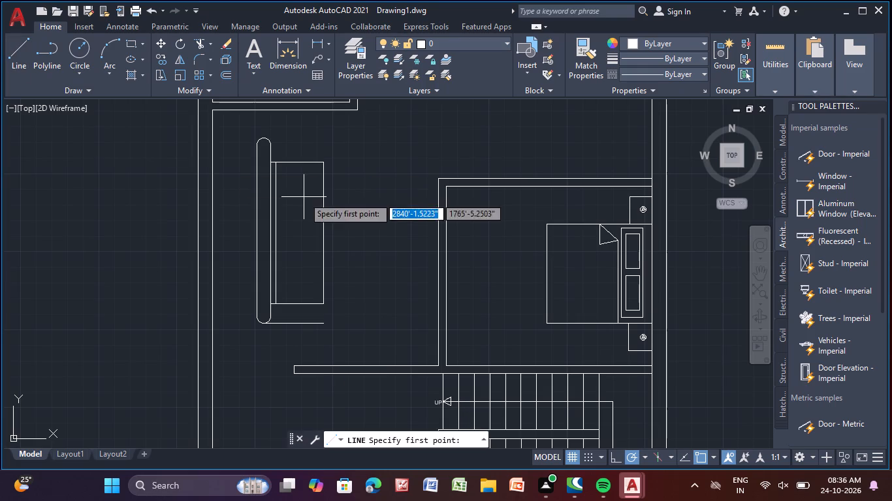
click(264, 137)
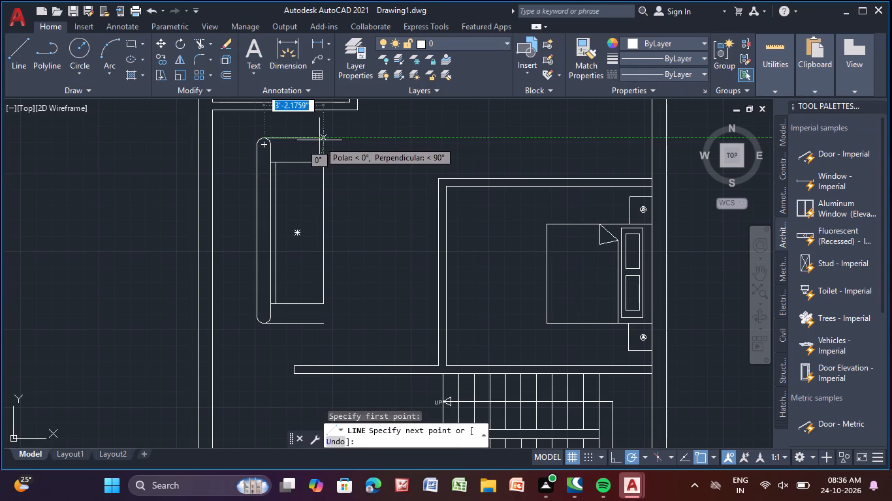
click(323, 138)
key(Escape)
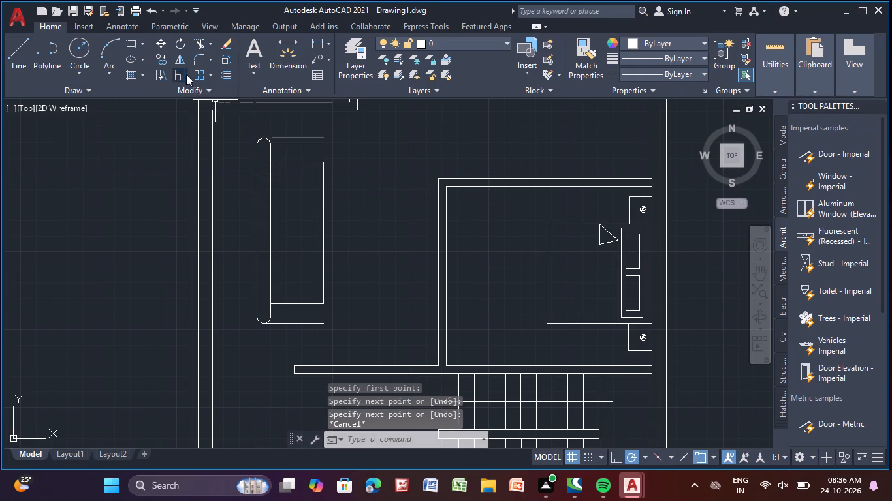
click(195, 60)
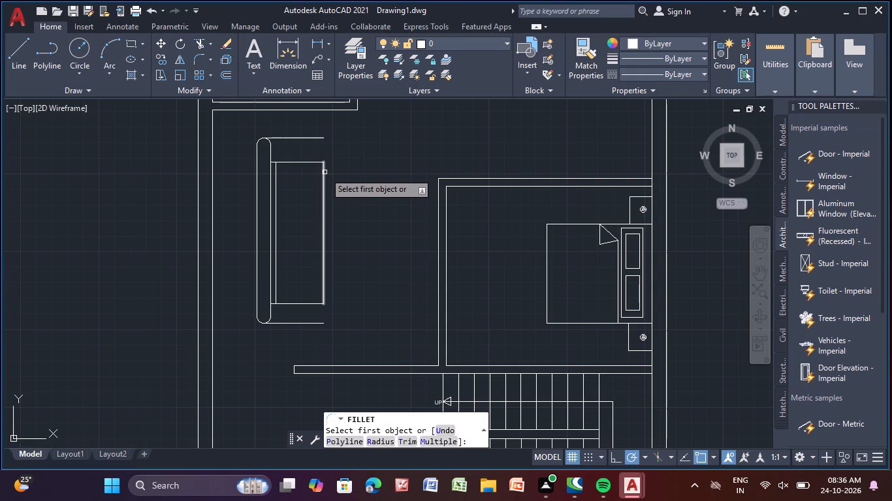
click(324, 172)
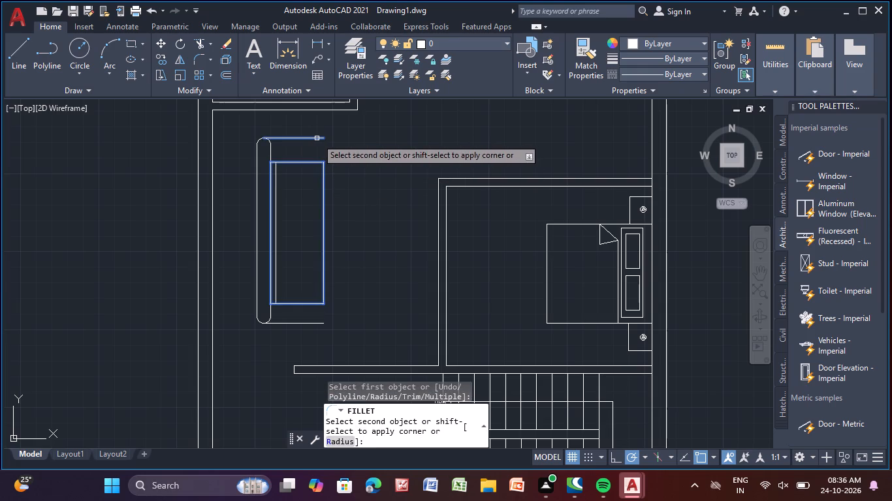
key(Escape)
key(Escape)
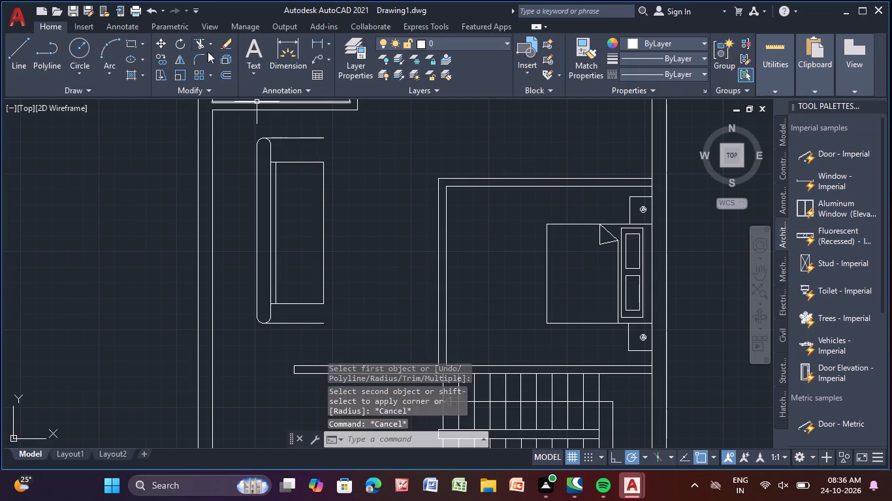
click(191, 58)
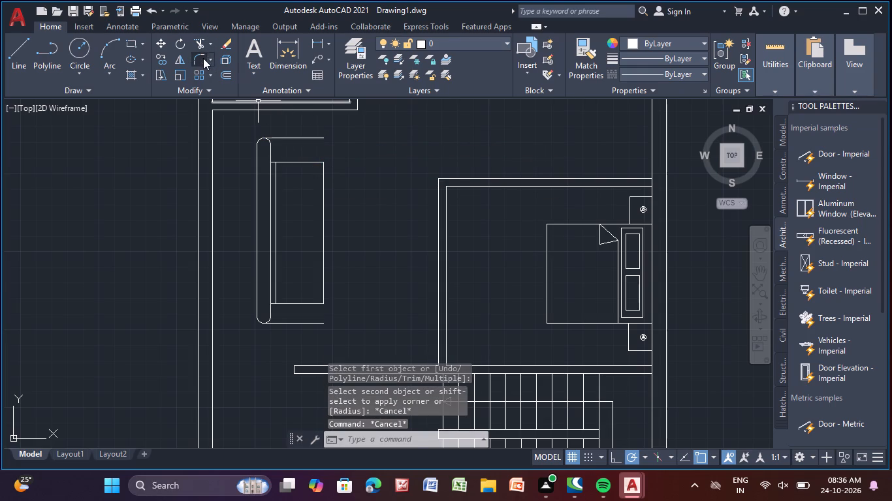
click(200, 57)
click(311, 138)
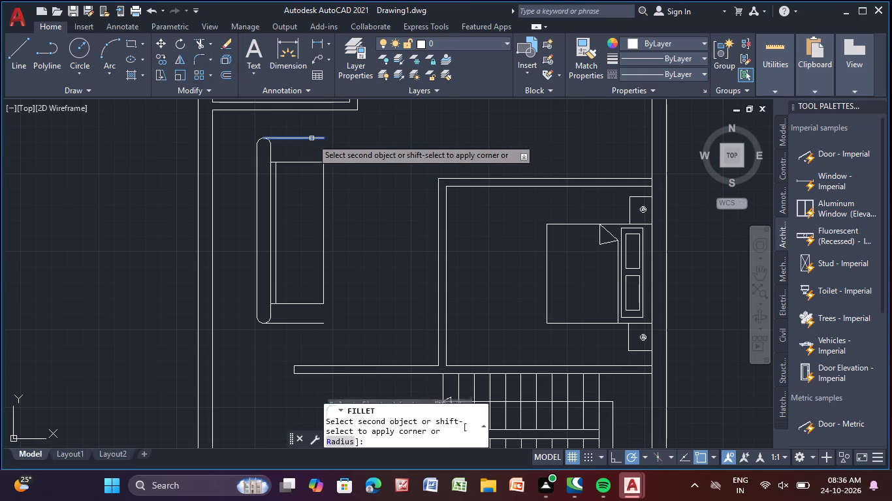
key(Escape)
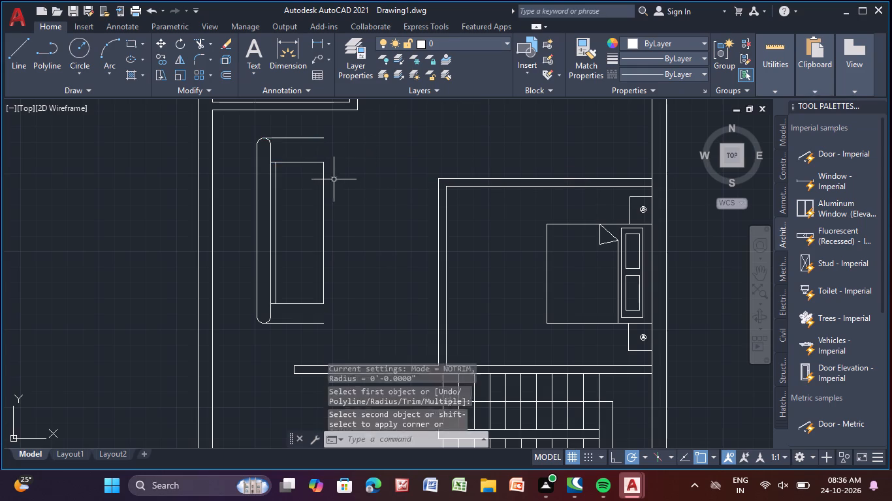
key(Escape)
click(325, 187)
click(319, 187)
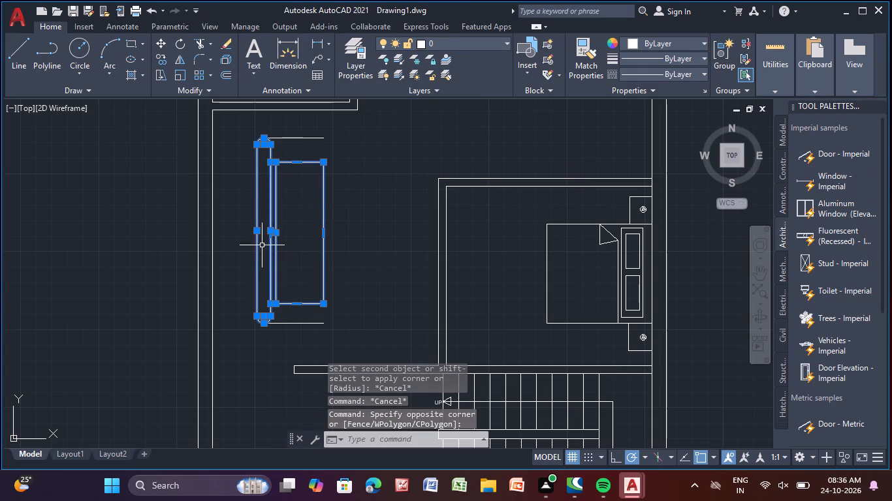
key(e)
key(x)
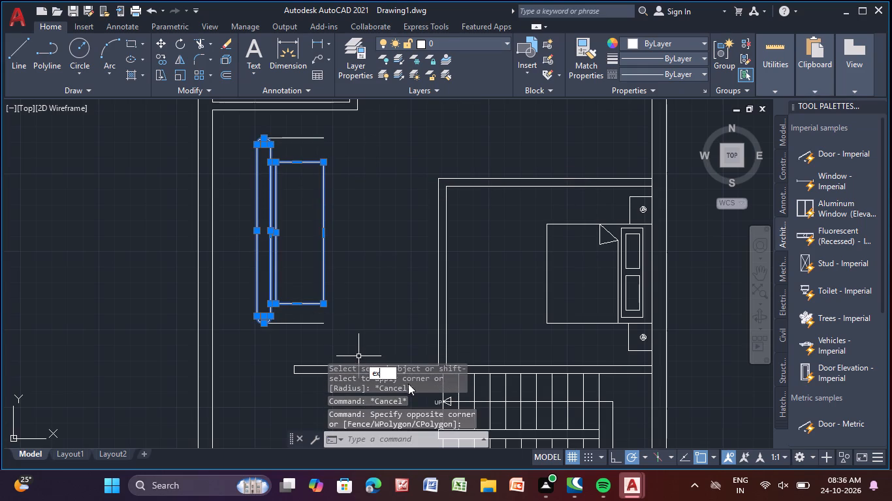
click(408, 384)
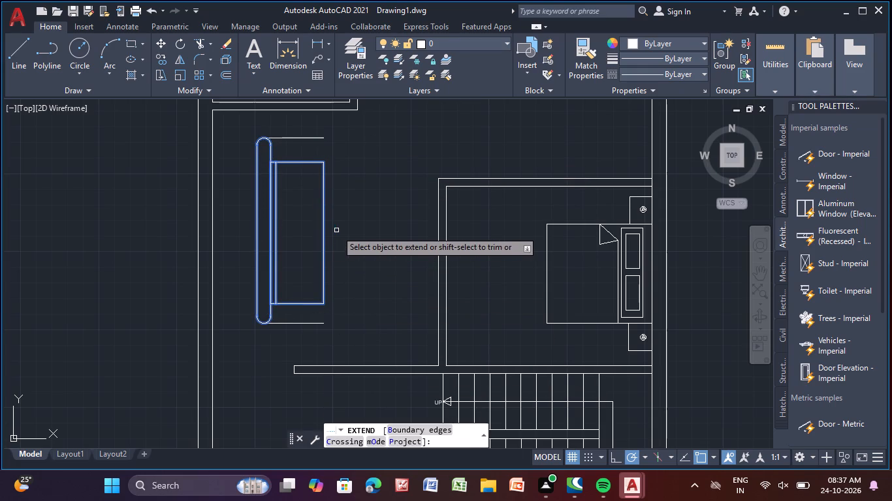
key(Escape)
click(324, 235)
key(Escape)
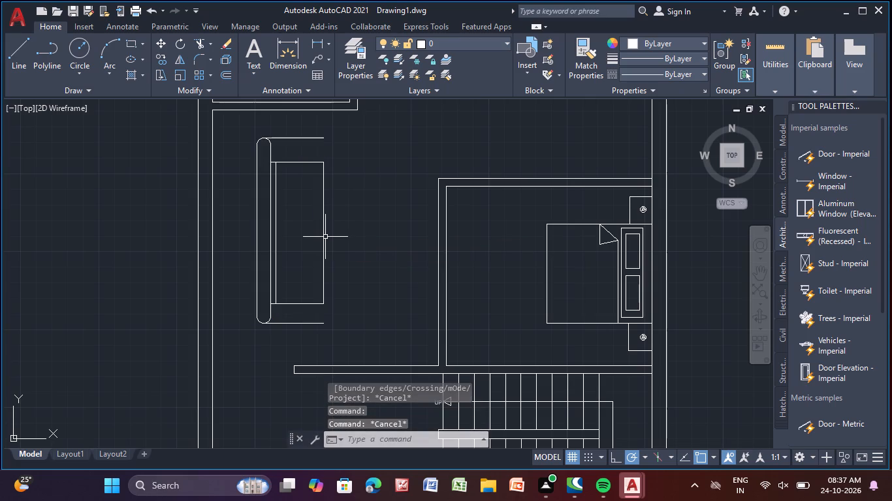
Explode the sofa group so the seat rectangle's edges become separate lines.
click(325, 237)
text(ex)
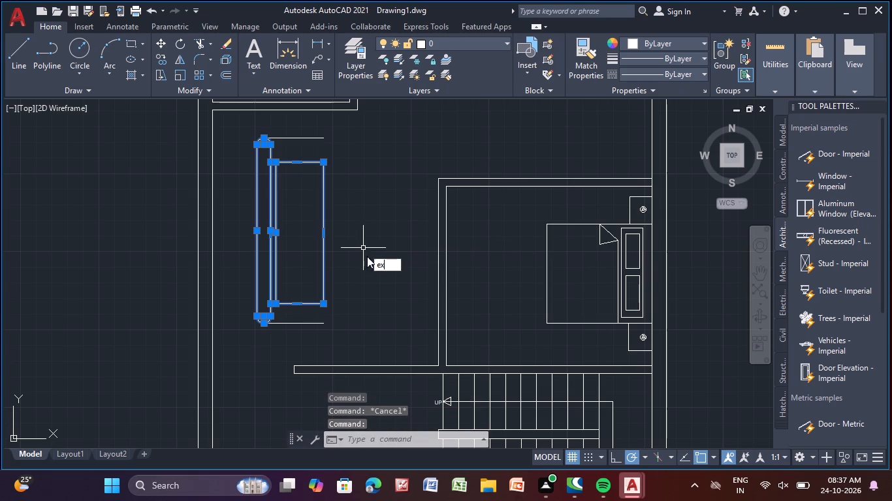
click(404, 286)
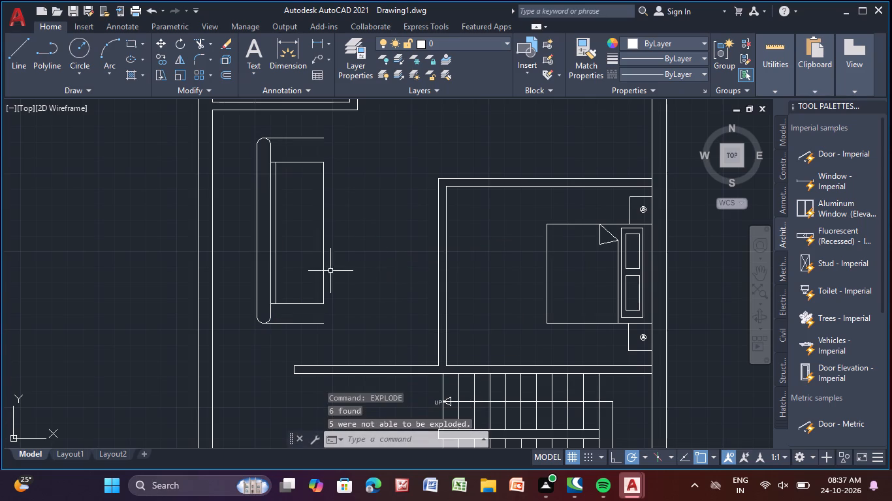
click(324, 251)
key(Escape)
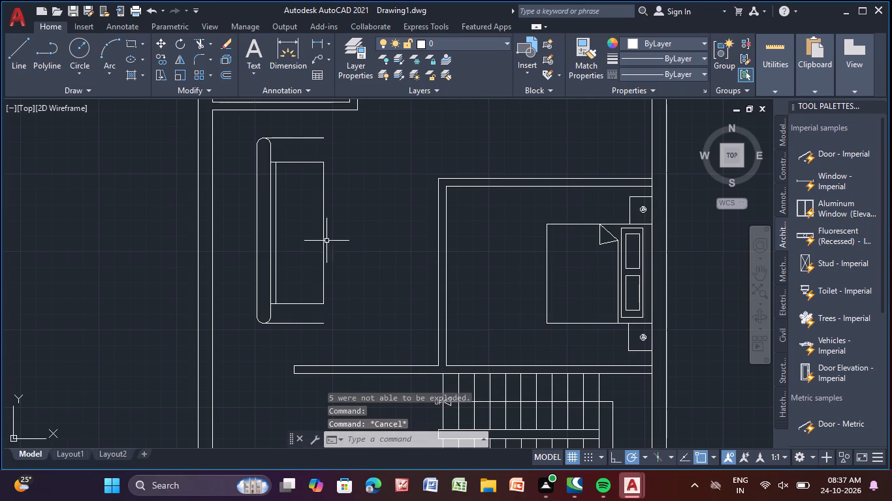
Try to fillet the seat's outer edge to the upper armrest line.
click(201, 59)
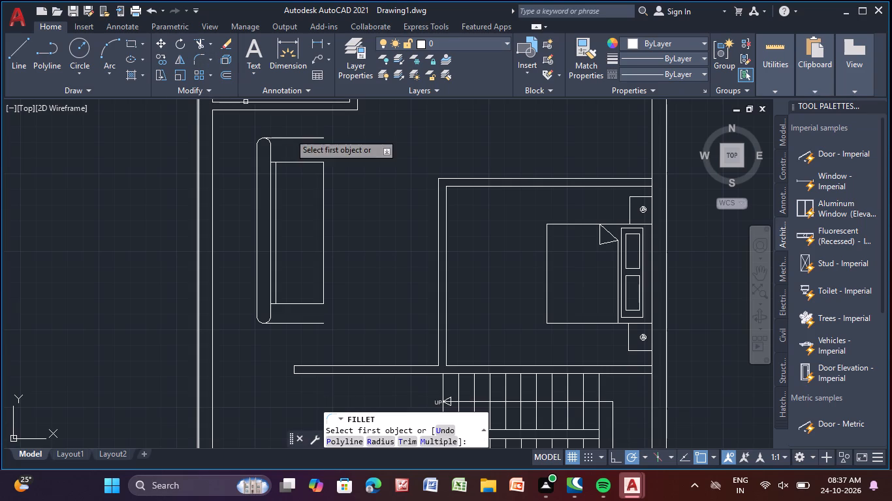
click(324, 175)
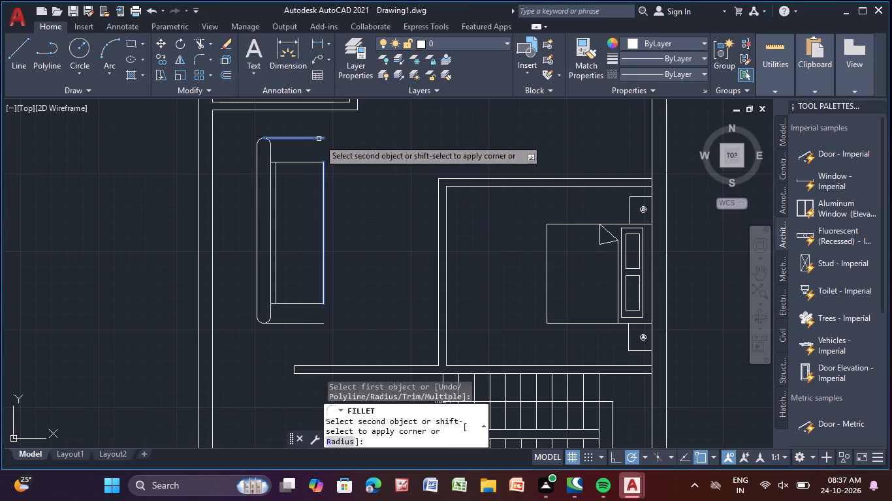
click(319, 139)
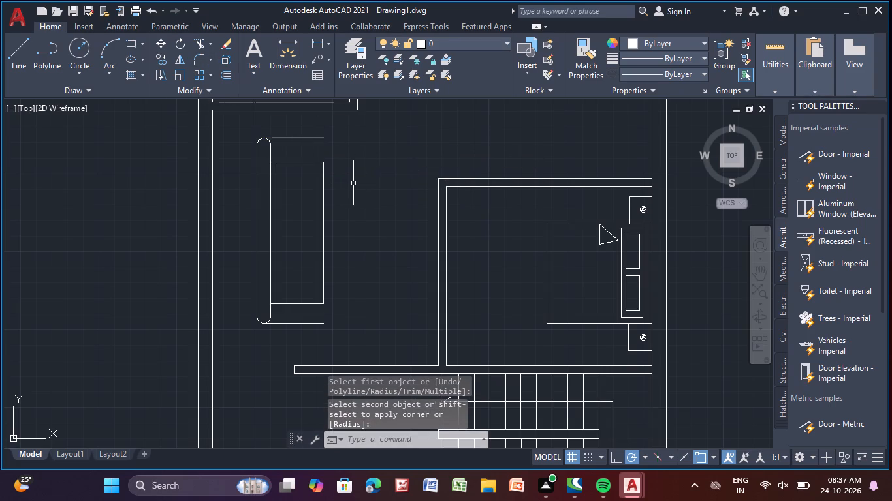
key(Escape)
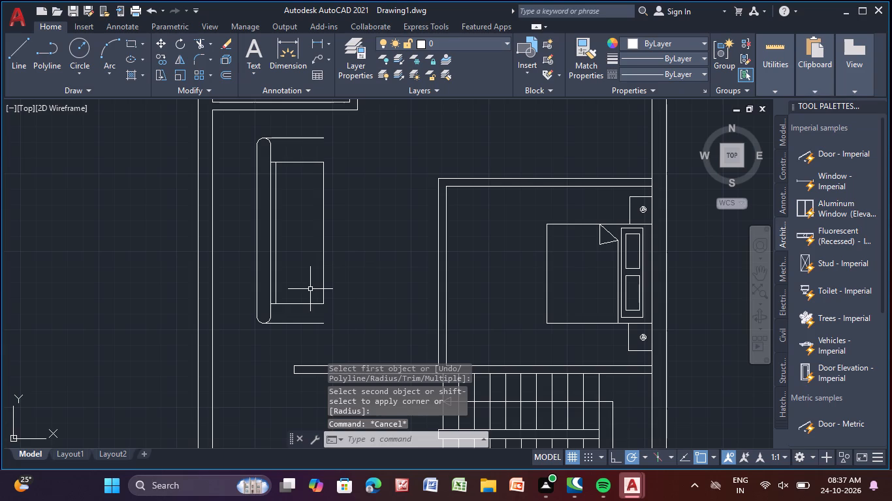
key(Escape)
Close both armrests with vertical lines from their outer ends to the seat's outer corners, the lower one about 1'-0.5" long.
click(29, 53)
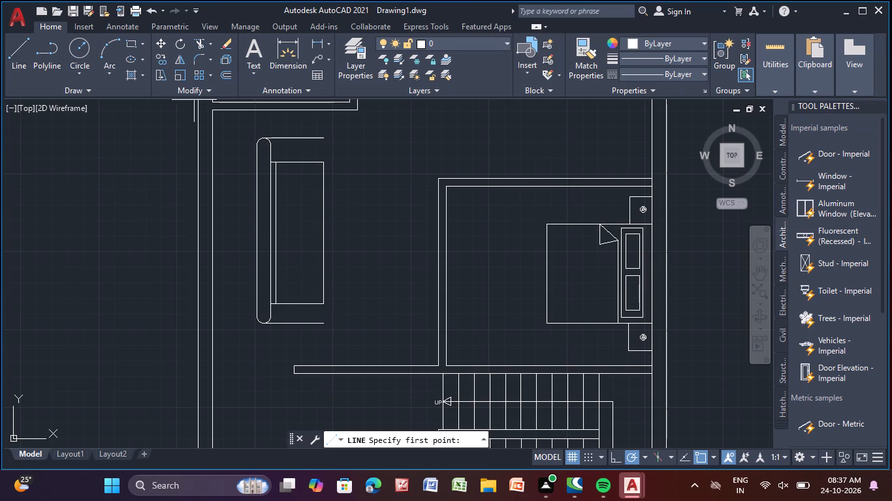
click(324, 142)
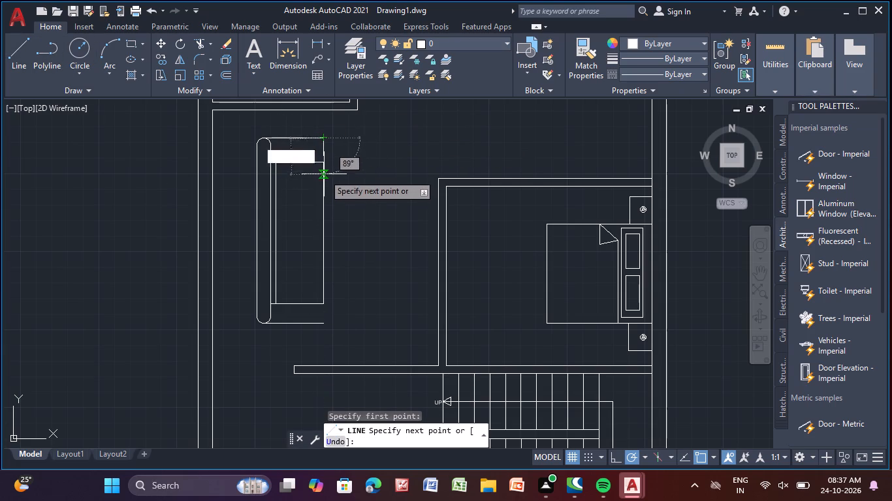
click(324, 165)
key(Escape)
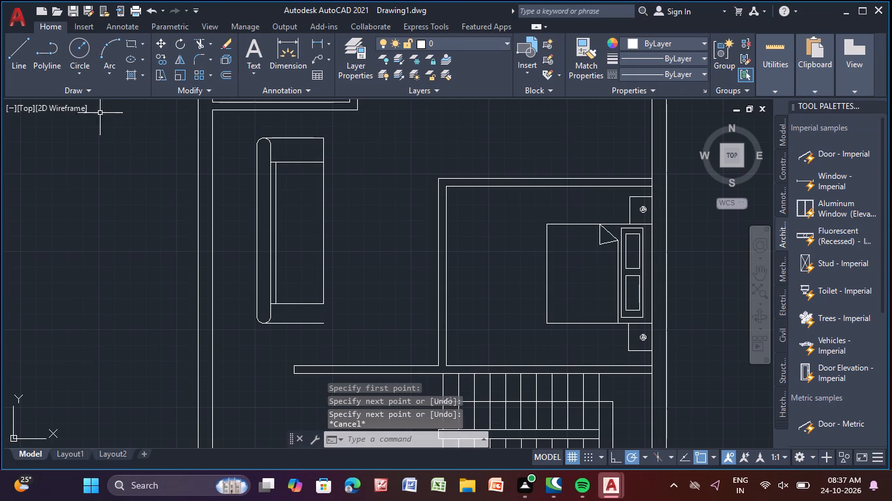
click(18, 58)
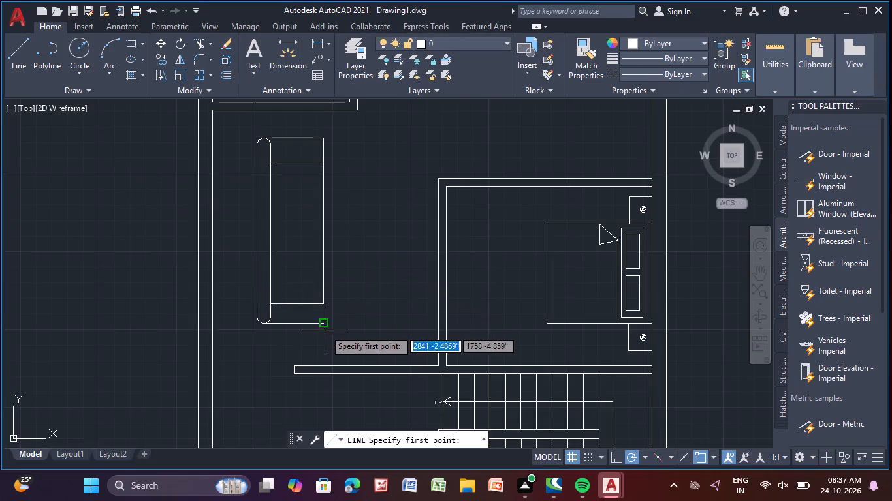
scroll(327, 326, up, 3)
click(306, 319)
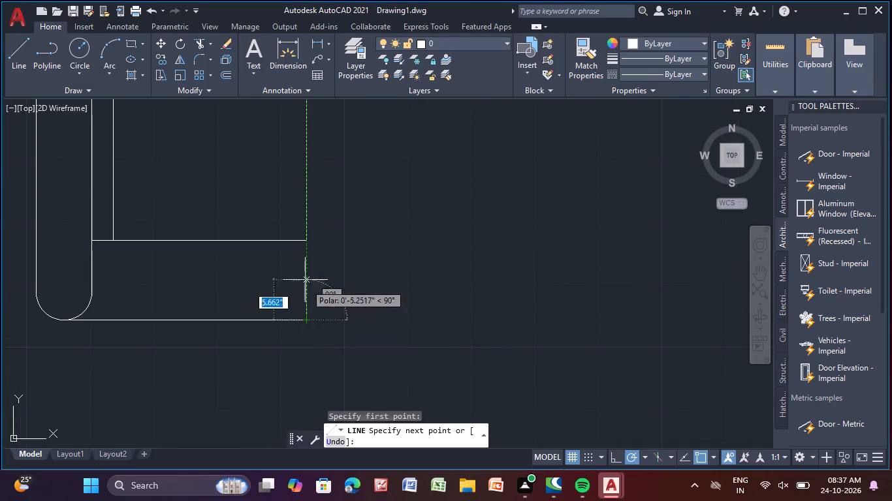
click(304, 237)
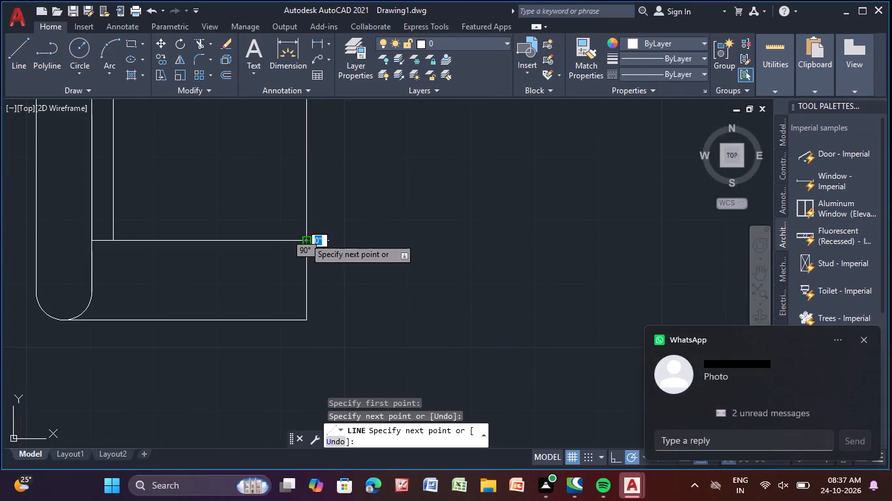
key(Escape)
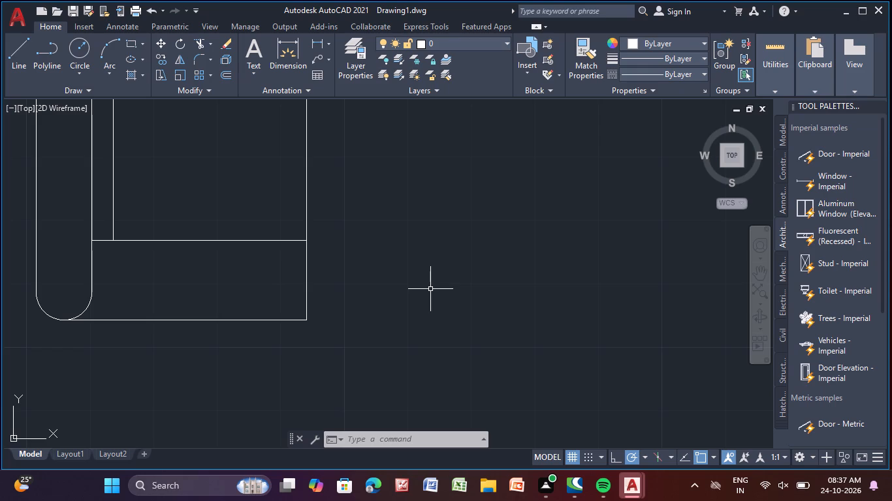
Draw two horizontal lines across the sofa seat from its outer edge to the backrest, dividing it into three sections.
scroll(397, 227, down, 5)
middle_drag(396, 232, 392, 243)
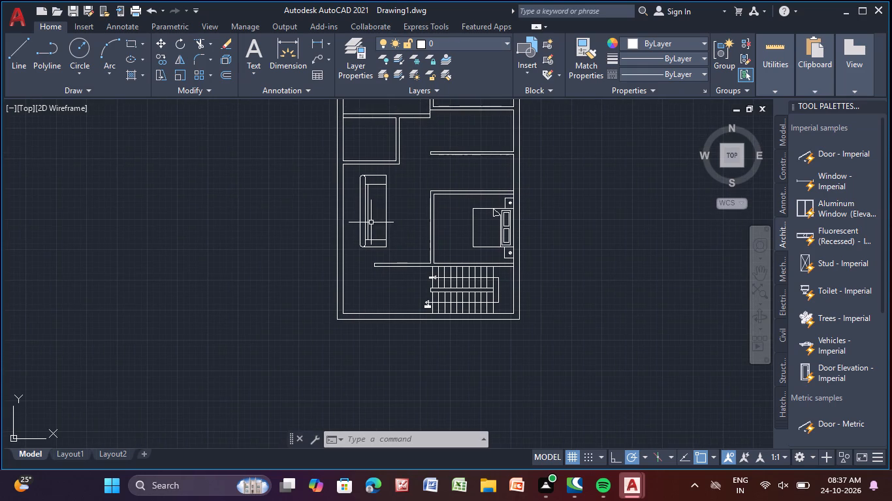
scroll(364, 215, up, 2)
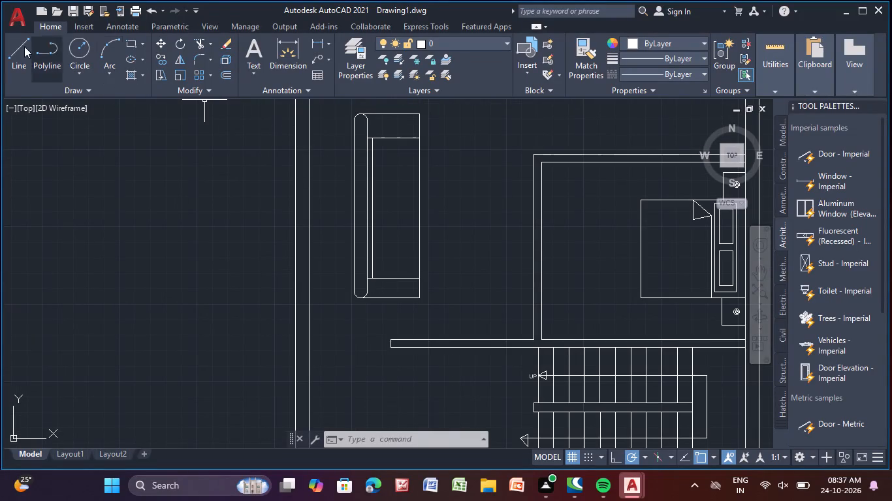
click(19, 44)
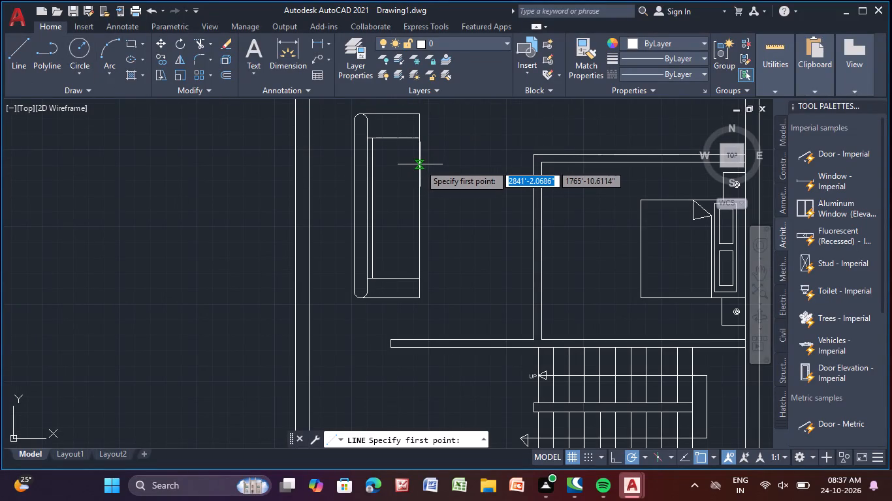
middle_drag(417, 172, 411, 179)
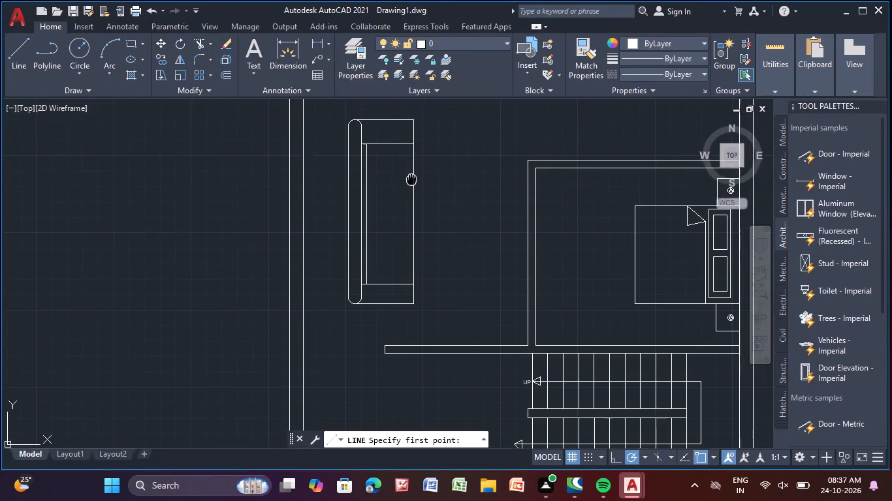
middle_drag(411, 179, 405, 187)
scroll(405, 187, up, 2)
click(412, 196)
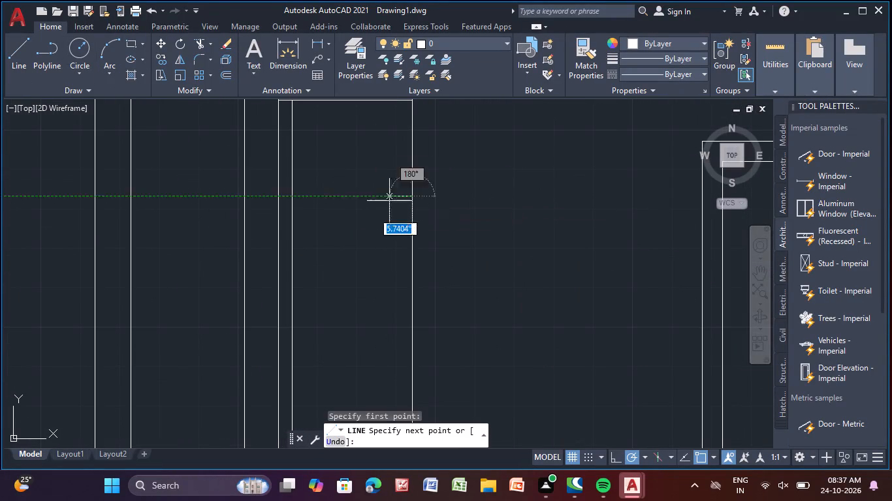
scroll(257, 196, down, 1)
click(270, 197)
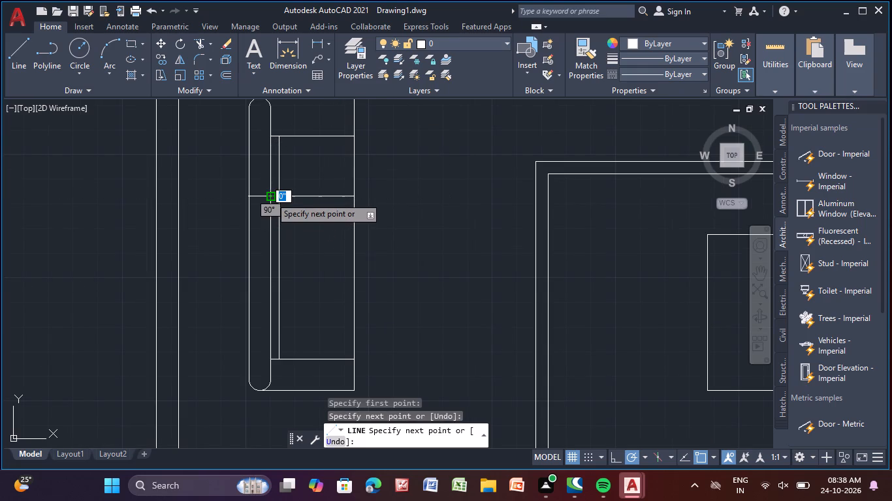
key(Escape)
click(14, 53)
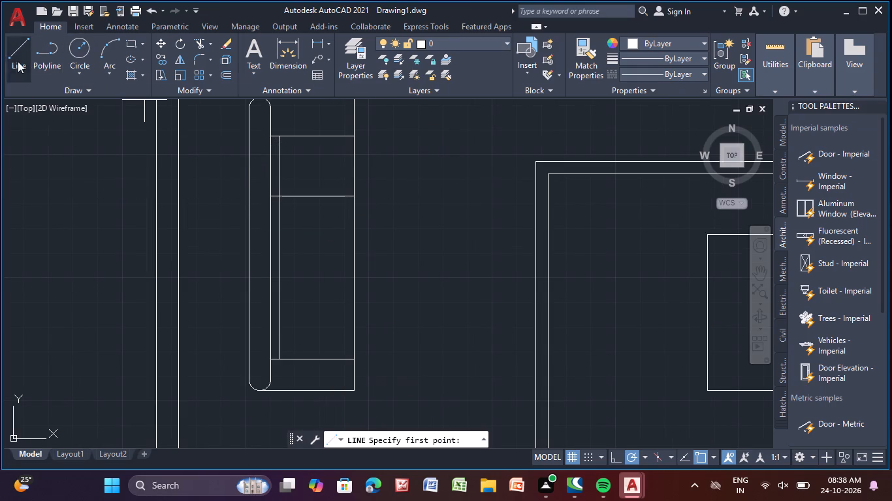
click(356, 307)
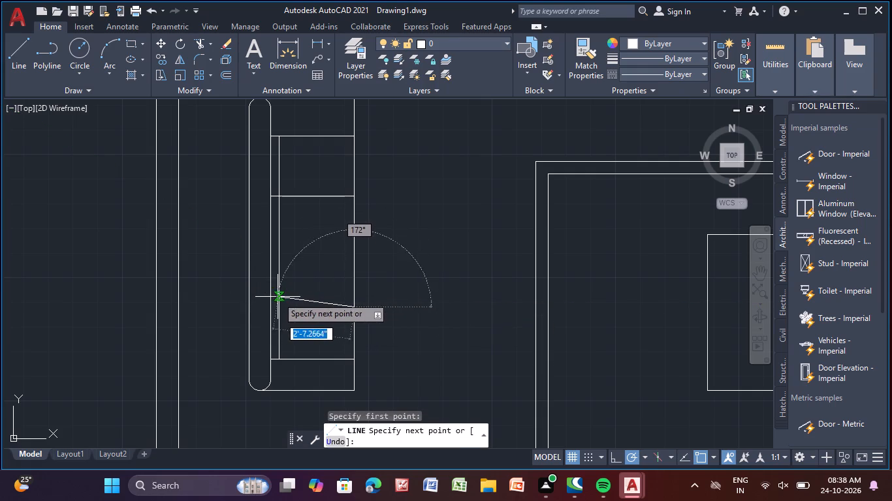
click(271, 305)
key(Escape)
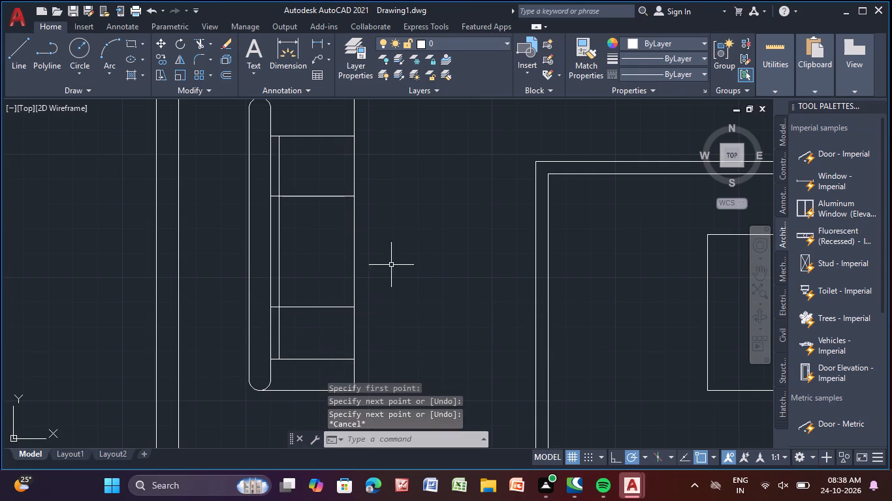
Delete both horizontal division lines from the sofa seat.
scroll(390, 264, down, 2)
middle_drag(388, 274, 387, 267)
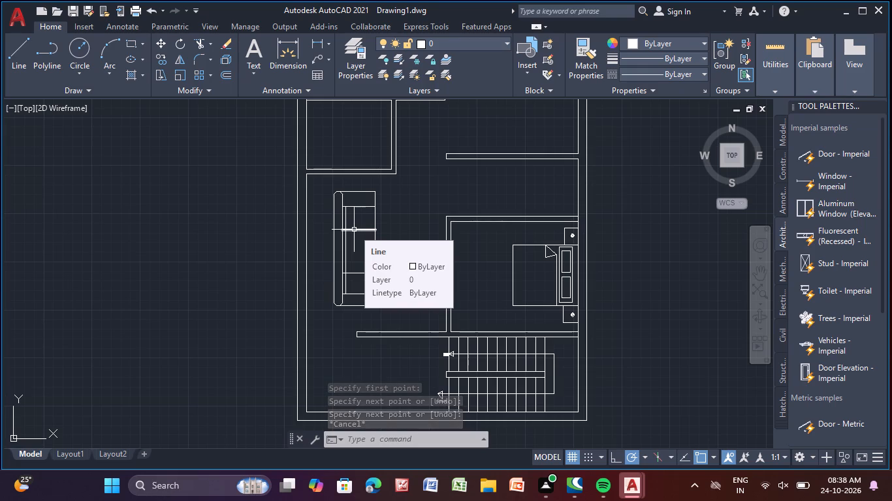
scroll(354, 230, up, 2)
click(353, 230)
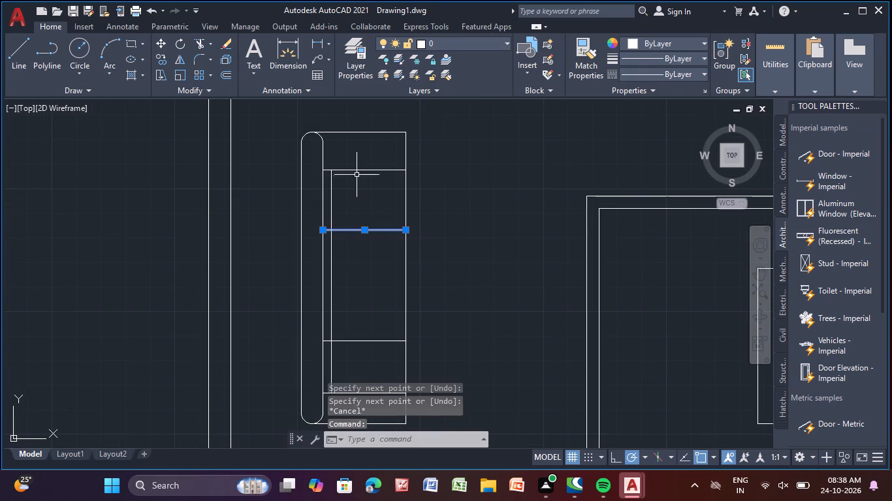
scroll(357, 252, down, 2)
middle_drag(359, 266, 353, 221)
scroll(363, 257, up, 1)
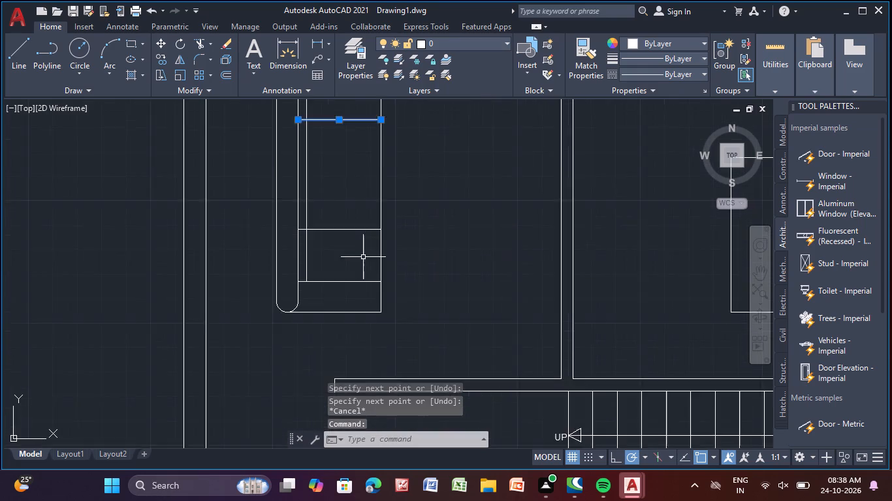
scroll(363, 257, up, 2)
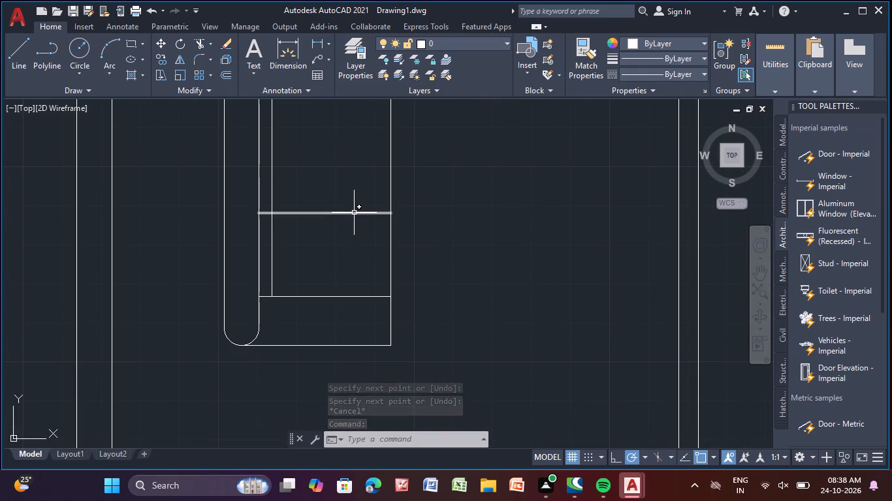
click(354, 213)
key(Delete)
Draw one horizontal division line from the midpoint of the sofa seat's outer edge to the backrest, splitting the seat into two halves.
scroll(354, 215, down, 2)
middle_drag(347, 237, 341, 282)
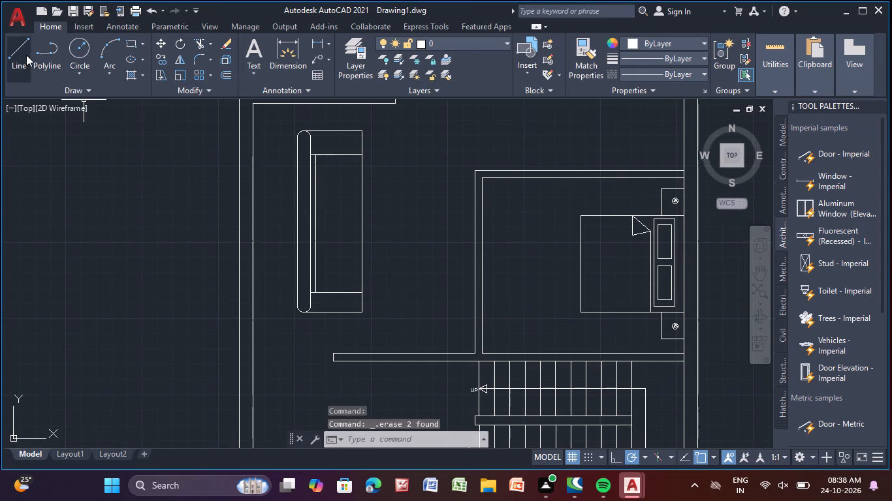
click(26, 55)
click(359, 220)
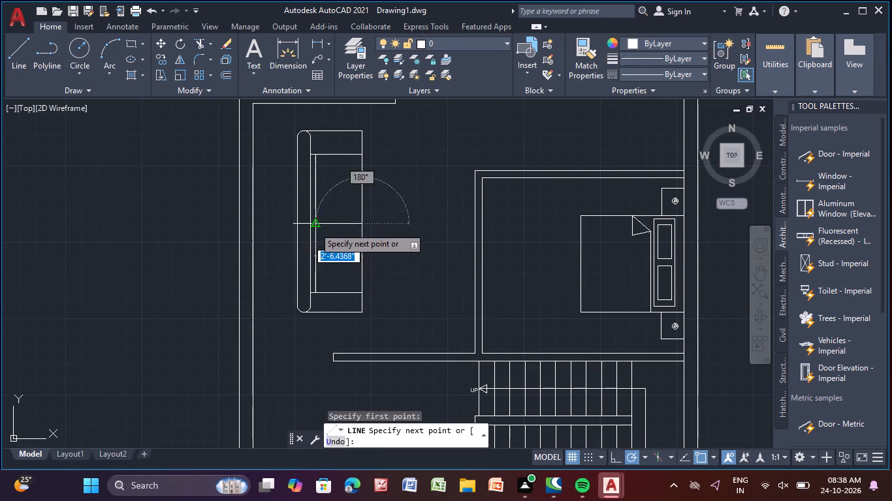
scroll(314, 226, up, 3)
click(295, 215)
key(Escape)
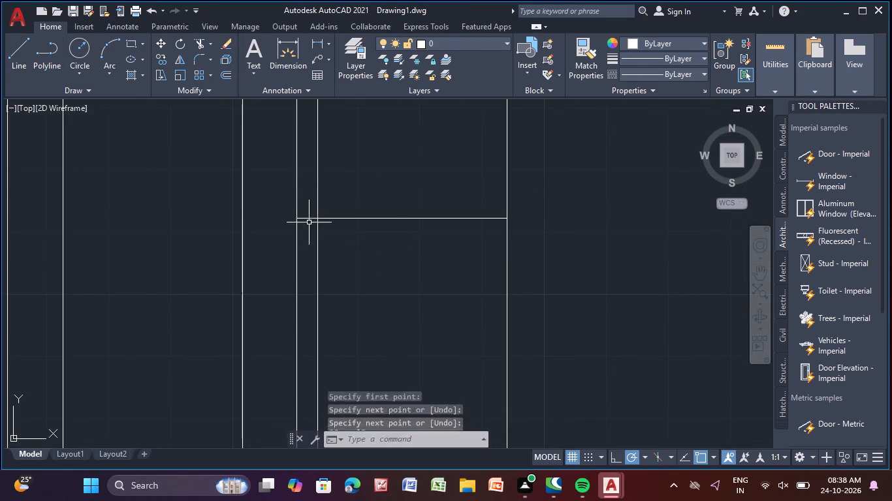
scroll(329, 242, down, 5)
middle_drag(392, 277, 357, 243)
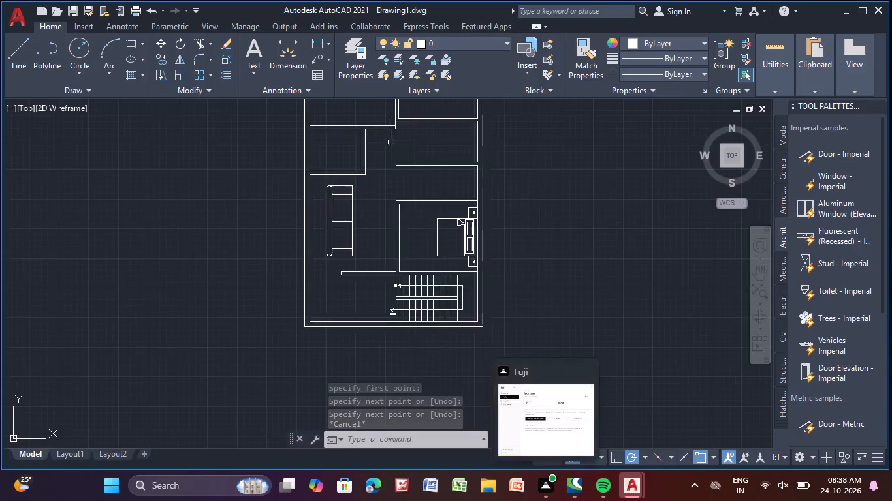
scroll(393, 150, down, 1)
middle_drag(396, 159, 404, 211)
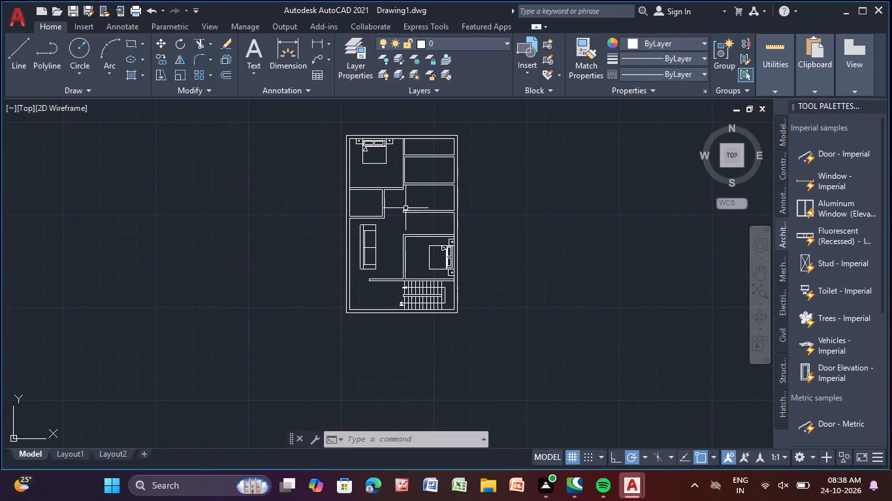
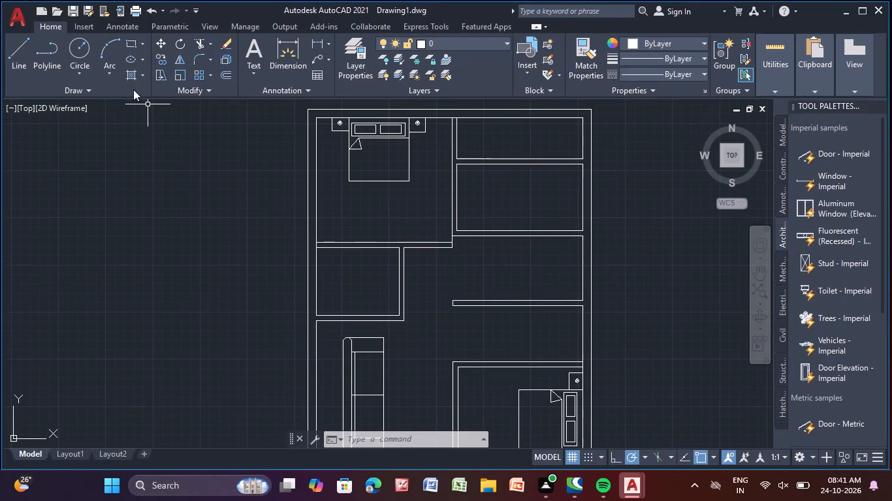
Start the Rectangle command for drawing another rectangular shape in the floor plan.
click(130, 43)
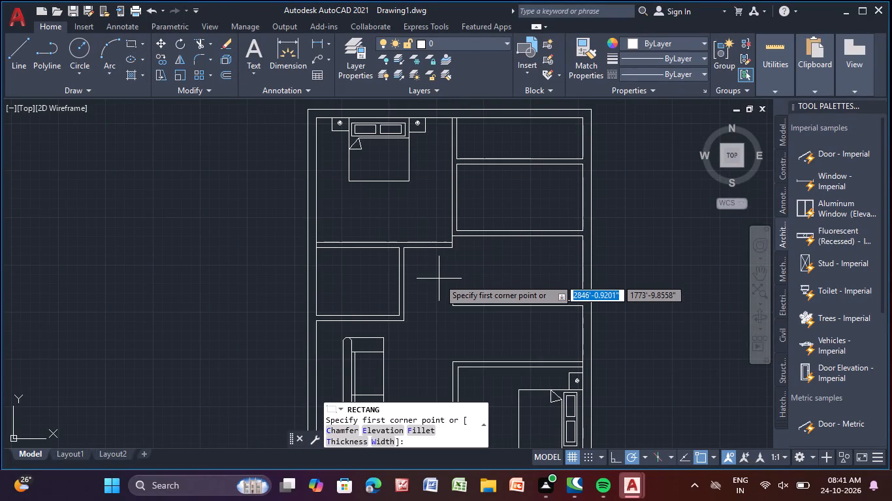
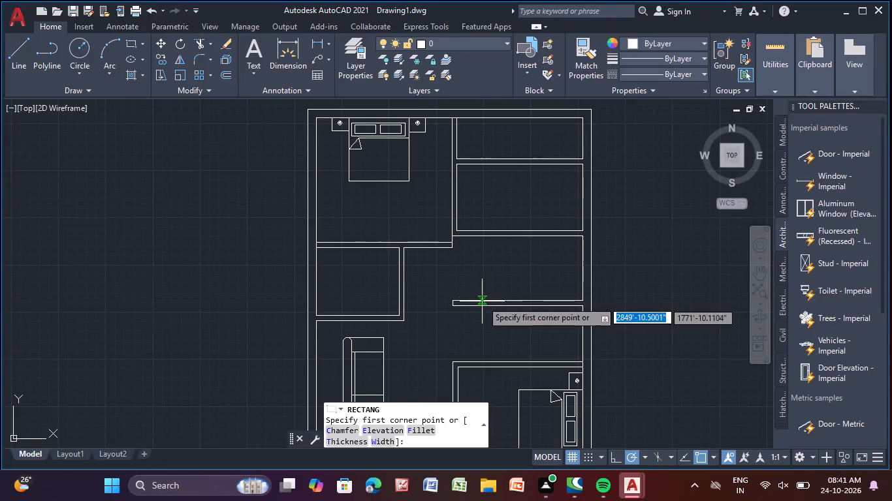
Draw a freehand rectangular dining table in the open space between the short partition wall and the lower bedroom.
middle_drag(498, 335, 462, 286)
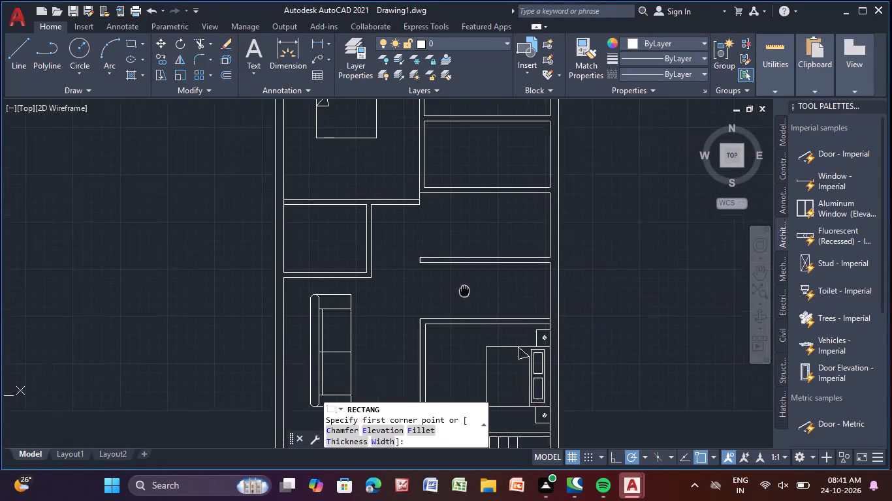
middle_drag(462, 286, 446, 260)
scroll(446, 260, up, 2)
click(430, 227)
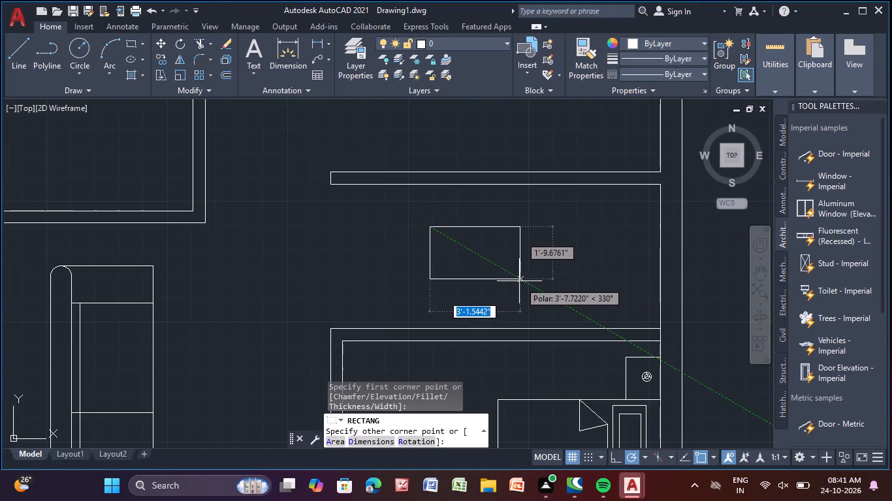
click(535, 275)
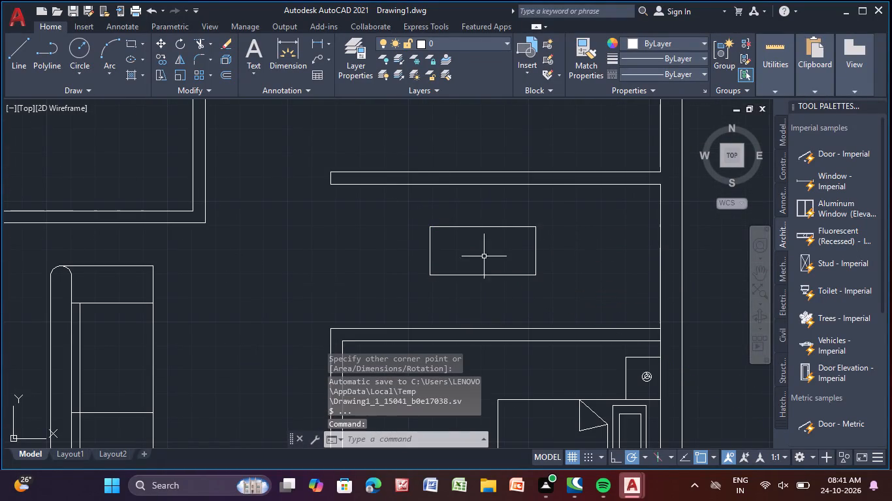
Insert the CHAIR7 block from the Floor Plan Sample drawing's blocks in DesignCenter at scale 1 and rotation 0, clear of the table.
key(ctrl+2)
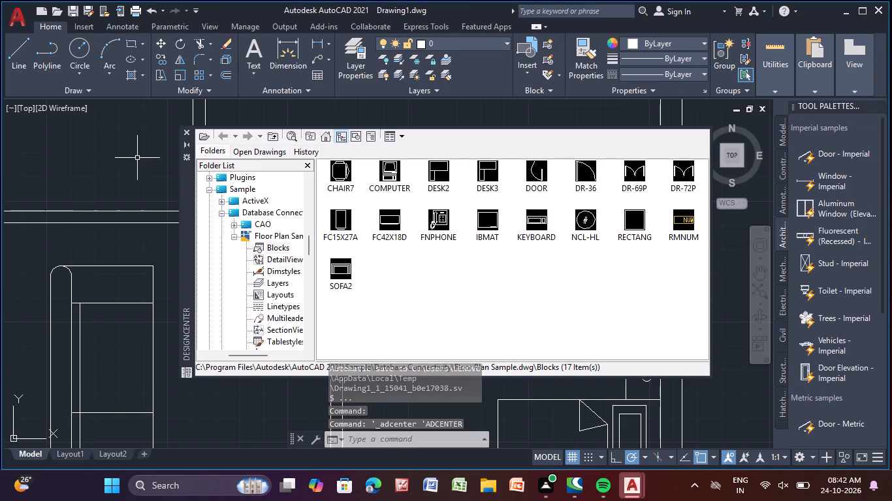
click(344, 174)
double_click(329, 182)
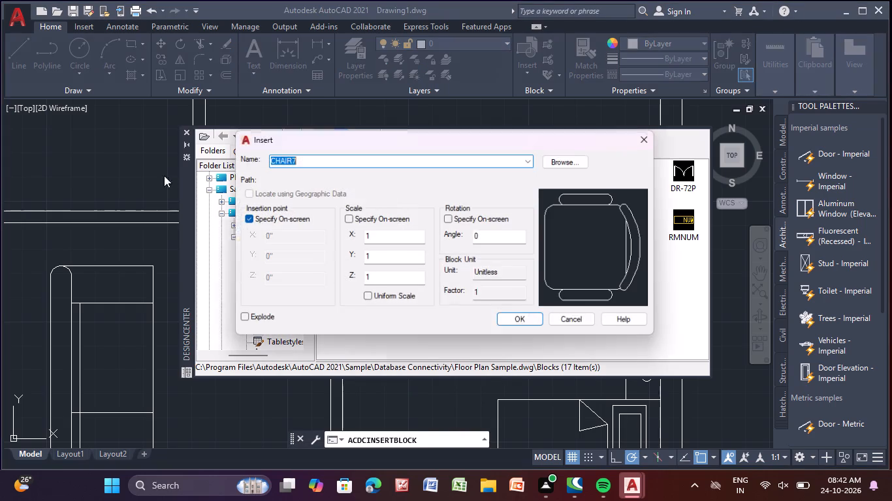
click(526, 316)
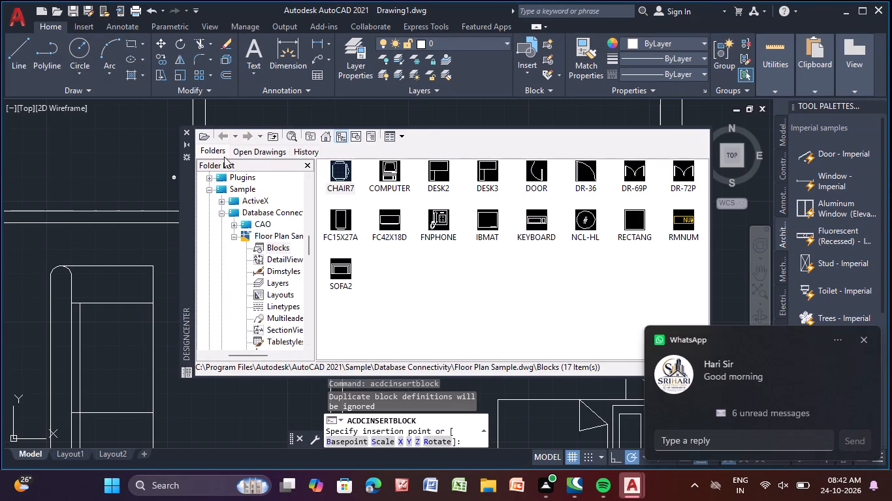
click(138, 137)
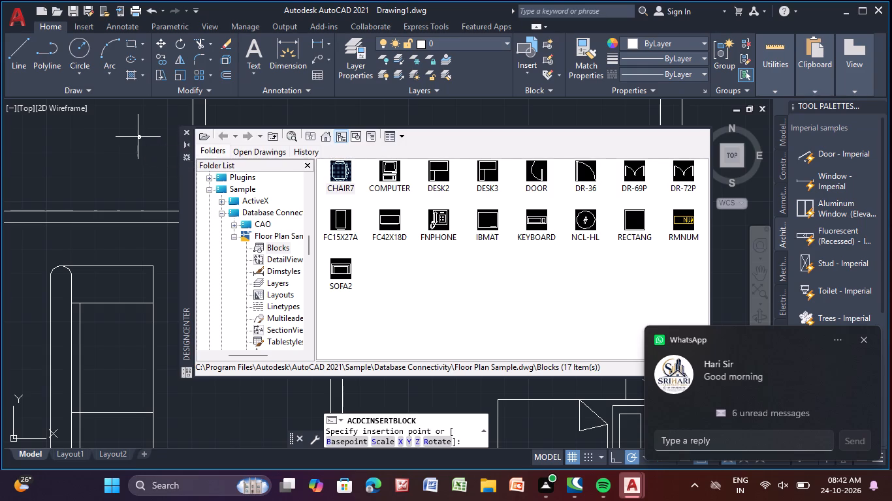
click(187, 132)
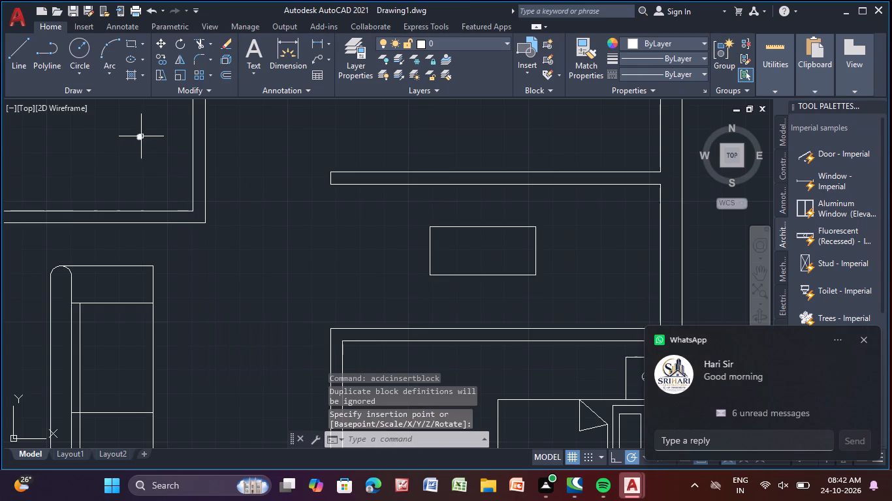
click(138, 136)
Move the tiny inserted chair block to the open floor just west of the dining table.
scroll(140, 134, up, 4)
click(123, 153)
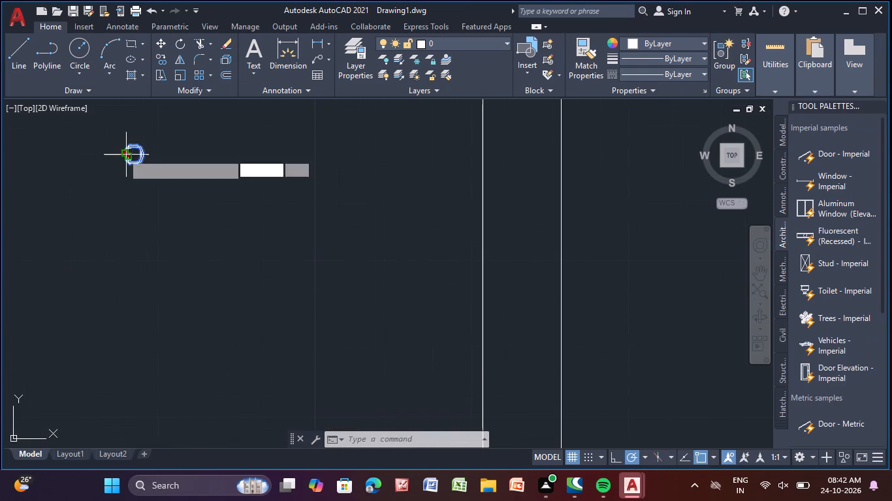
scroll(430, 232, down, 2)
middle_drag(545, 316, 311, 167)
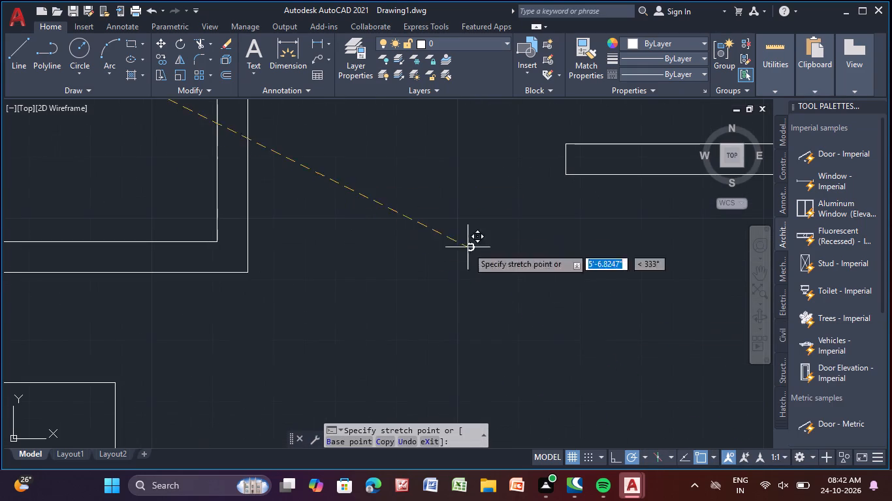
scroll(528, 281, down, 2)
middle_drag(560, 313, 259, 228)
click(208, 207)
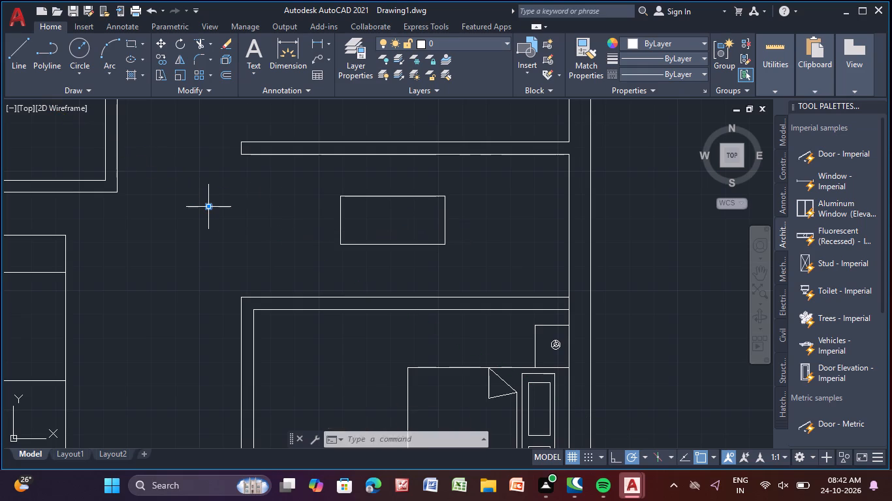
key(Escape)
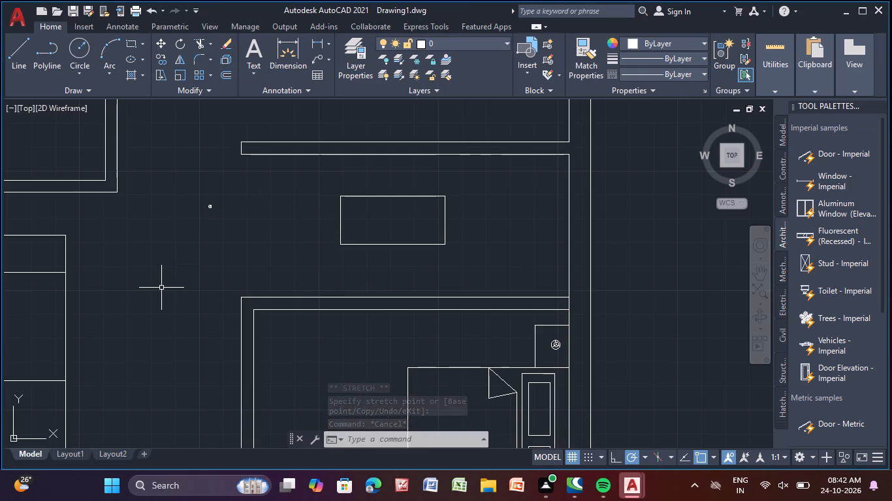
Scale the chair up freehand from its insertion point by a factor of about 5.3.
click(177, 76)
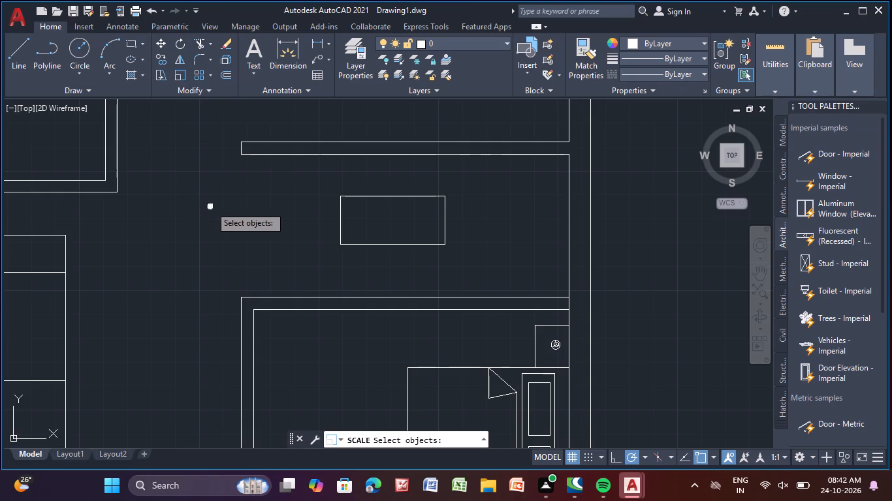
click(210, 206)
right_click(210, 205)
click(208, 206)
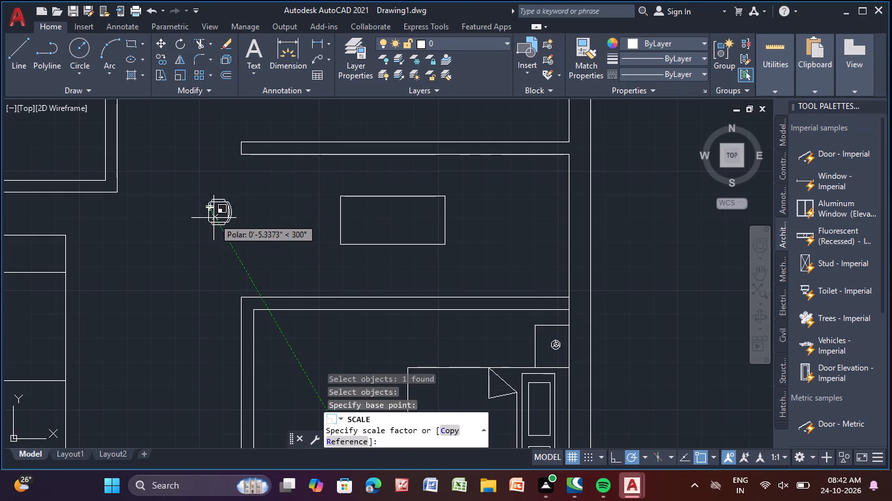
click(214, 218)
Move the enlarged chair to the east end of the dining table, facing the short edge with a small gap.
click(227, 217)
scroll(229, 215, up, 2)
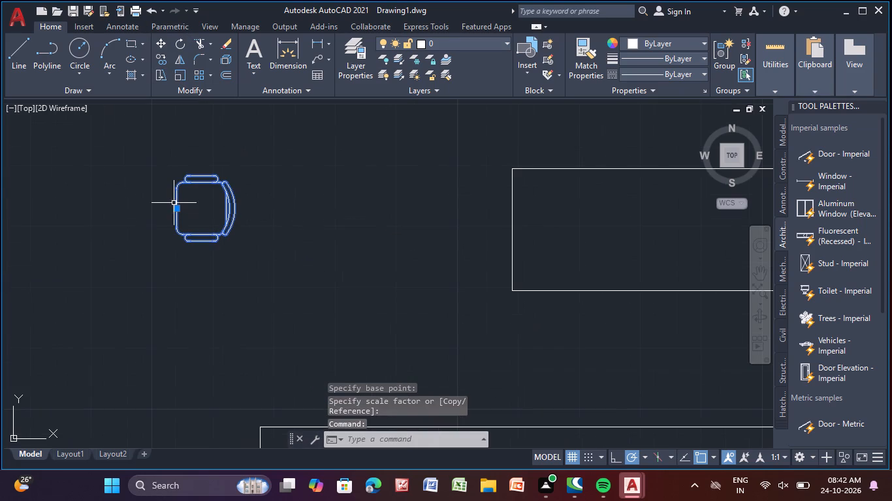
click(174, 208)
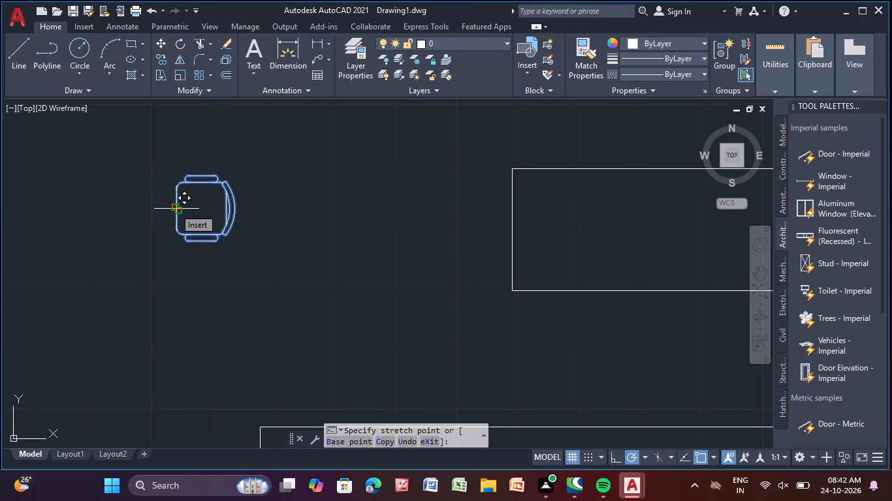
scroll(434, 249, down, 1)
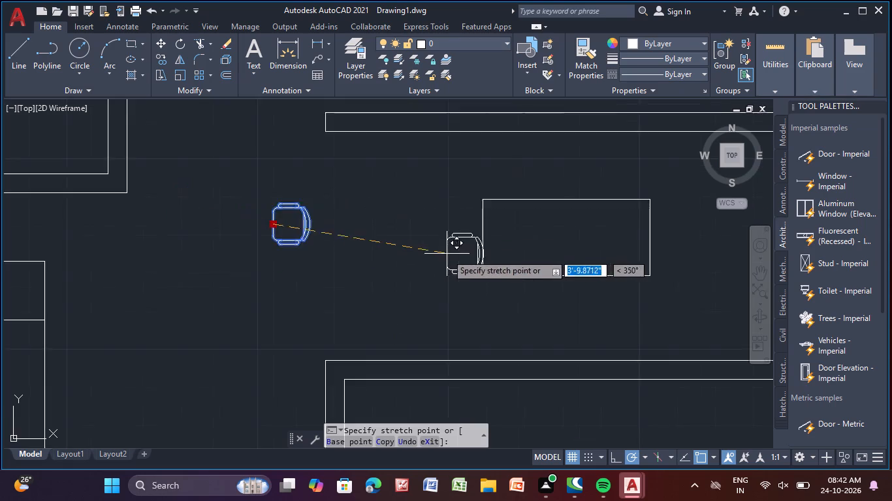
scroll(447, 254, down, 1)
middle_drag(435, 267, 277, 251)
scroll(441, 227, up, 1)
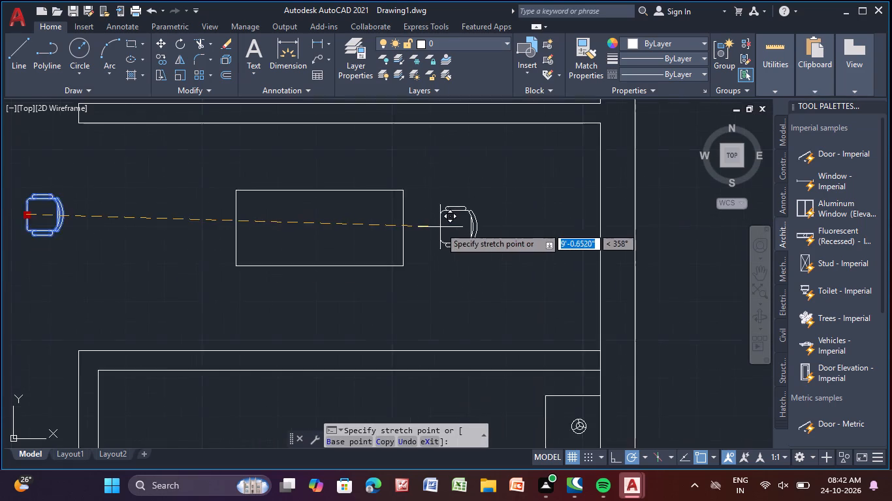
scroll(440, 227, up, 1)
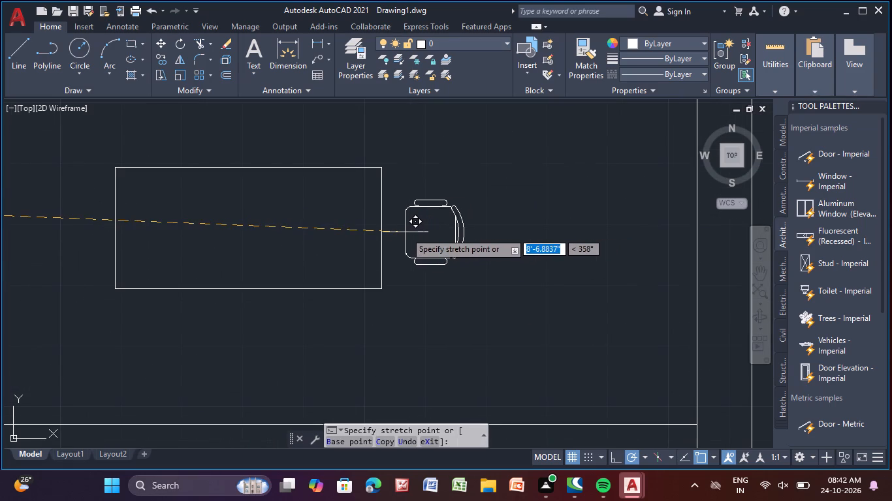
click(406, 232)
key(Escape)
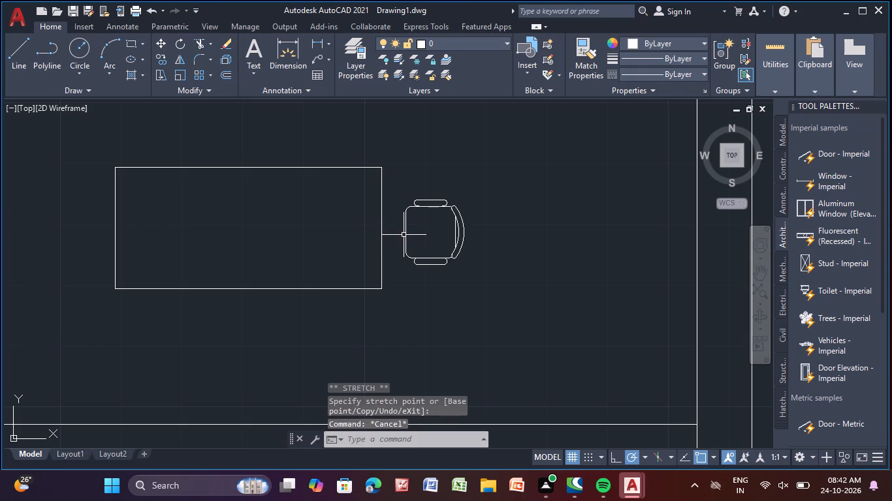
Copy the east chair straight across to the west end of the dining table.
scroll(405, 234, down, 1)
middle_drag(468, 297, 477, 235)
middle_drag(477, 235, 500, 257)
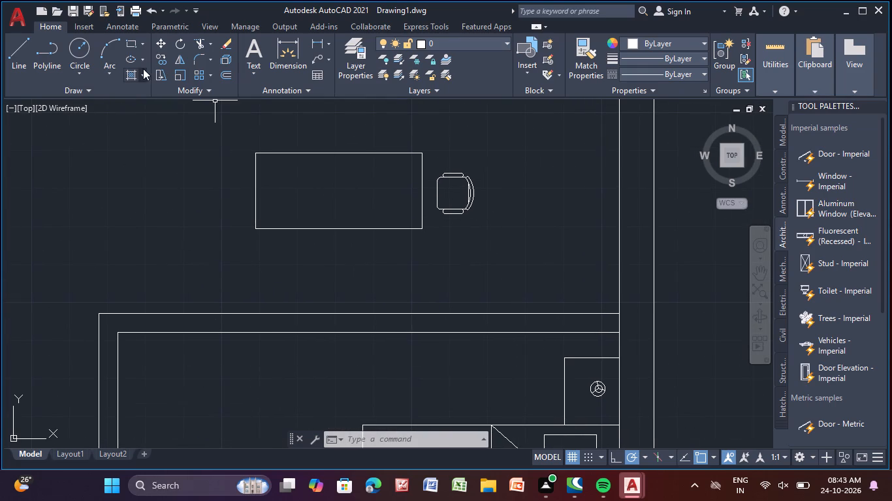
click(167, 61)
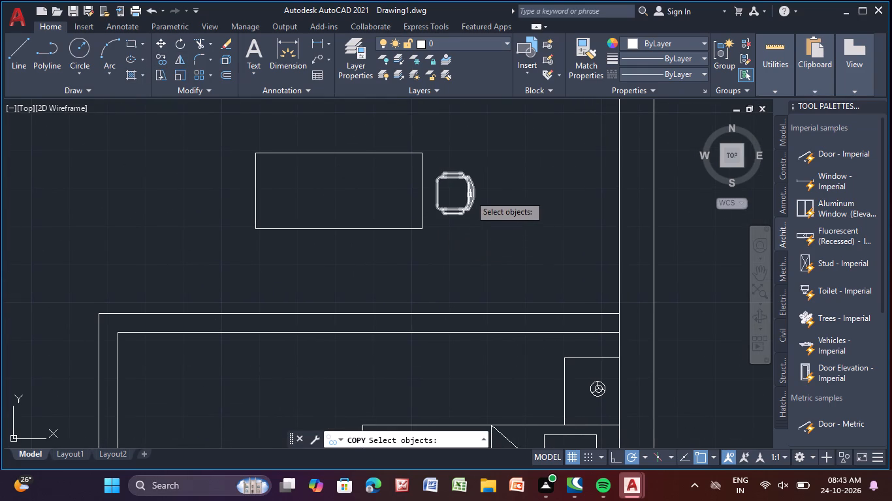
right_click(470, 194)
click(470, 194)
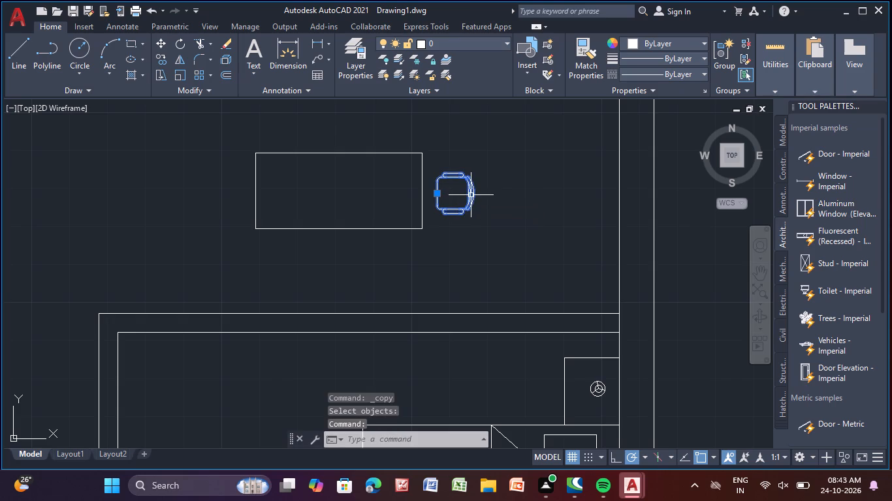
click(157, 56)
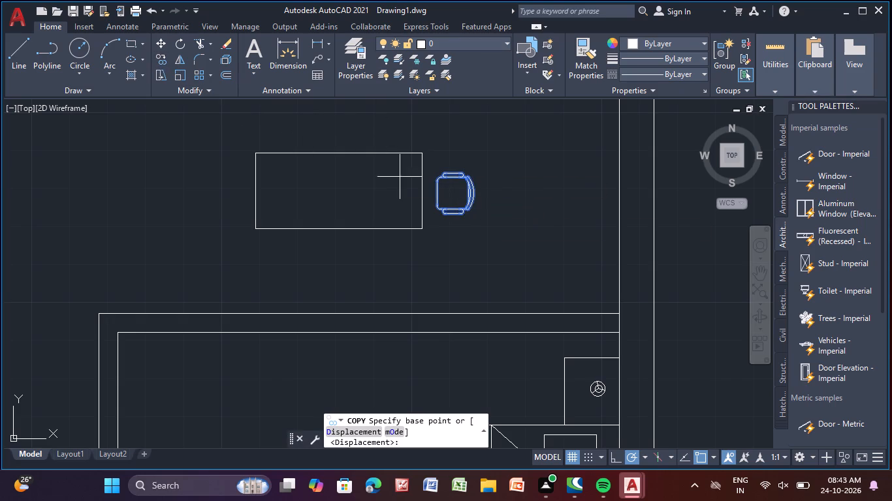
click(470, 195)
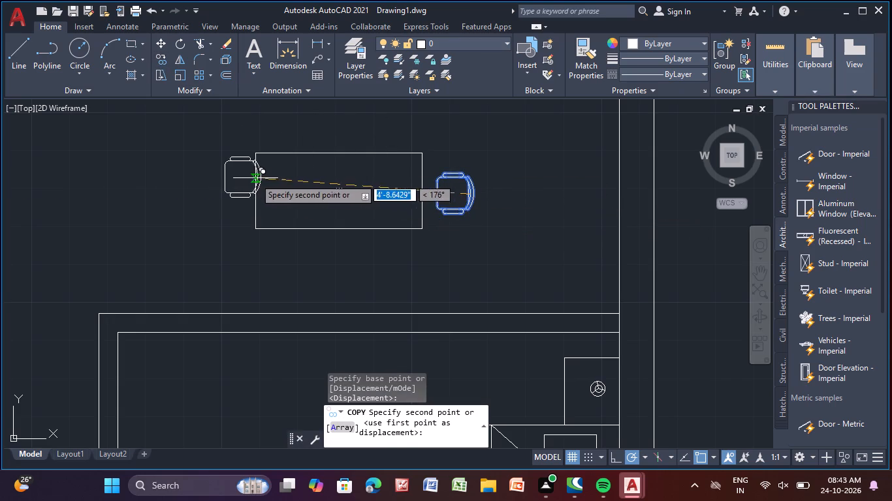
click(243, 189)
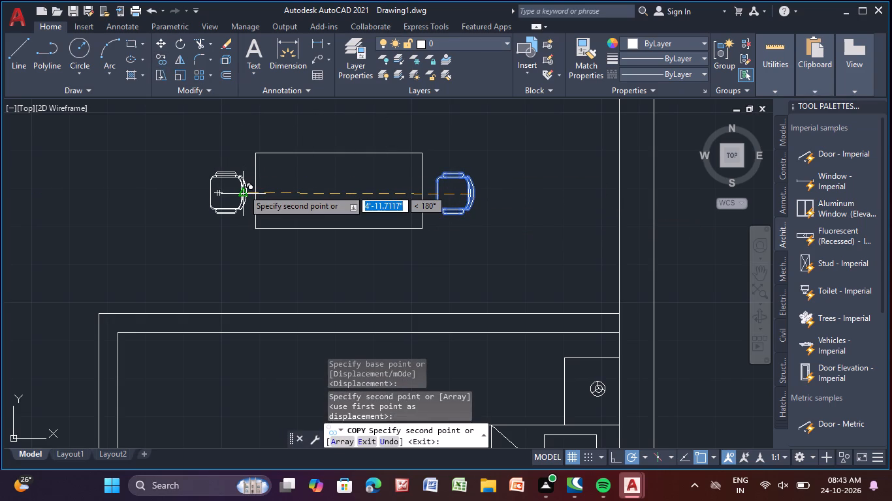
key(Escape)
Rotate the west chair 180° about a point on its backrest so that it faces the table.
click(243, 189)
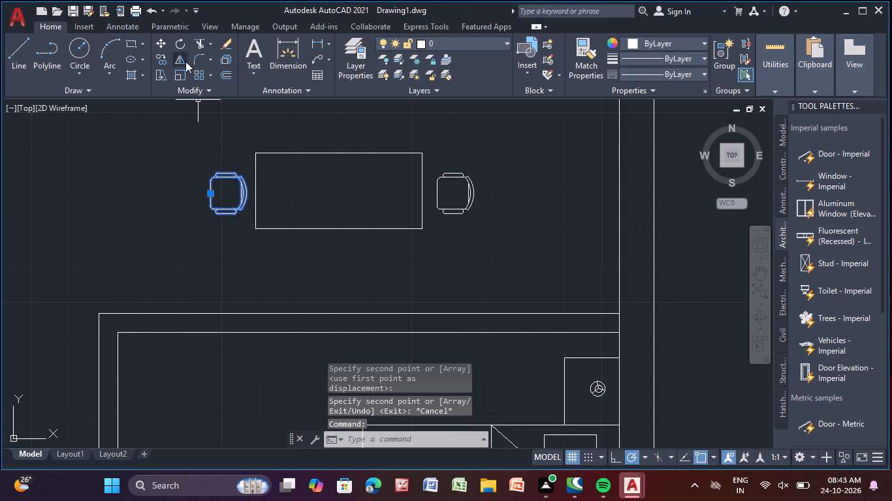
click(179, 47)
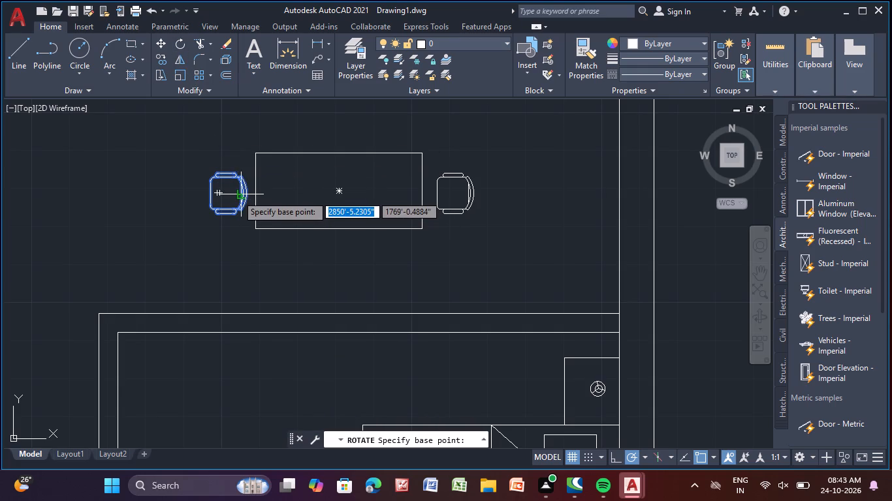
click(241, 194)
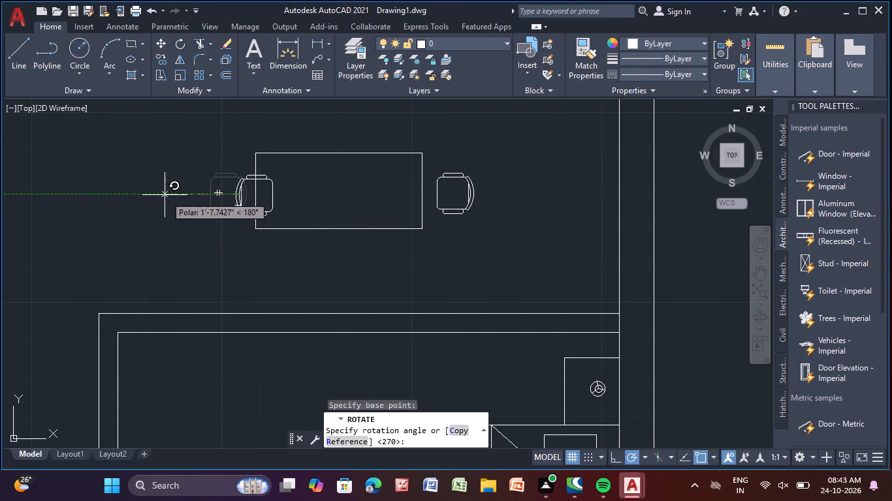
click(158, 192)
Move the rotated chair west off the tabletop, leaving a small gap to the table's short edge.
click(242, 205)
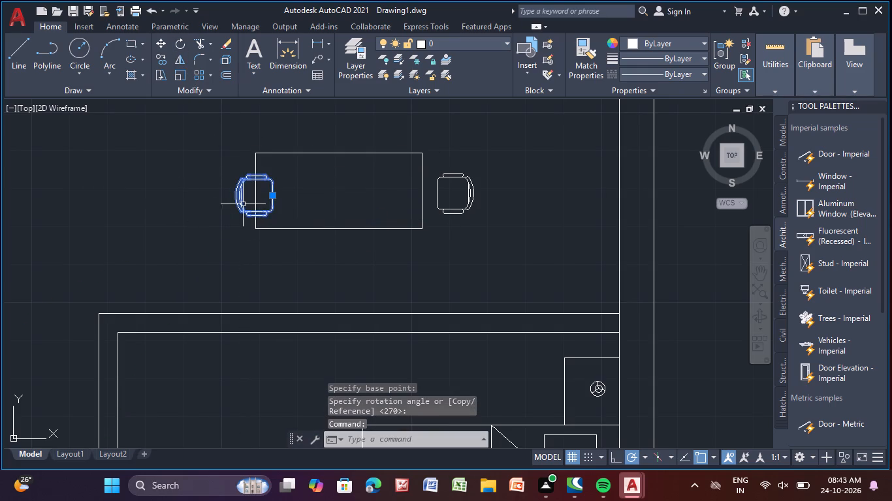
click(271, 196)
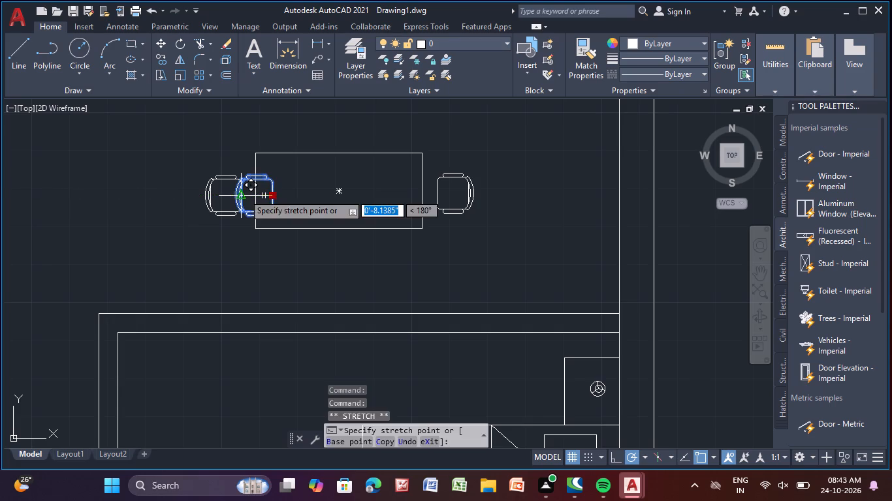
click(244, 194)
key(grave)
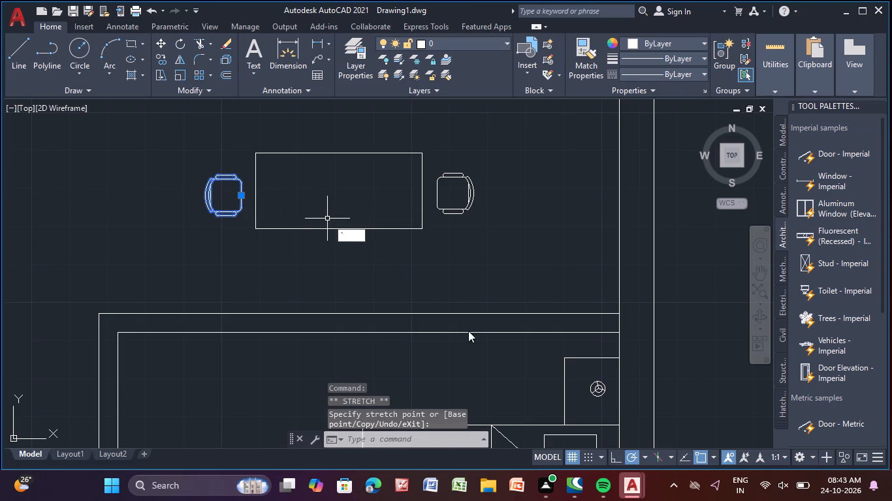
key(Escape)
key(Escape)
key(Escape)
Copy the west chair to a spot just below the south-west corner of the dining table.
click(226, 212)
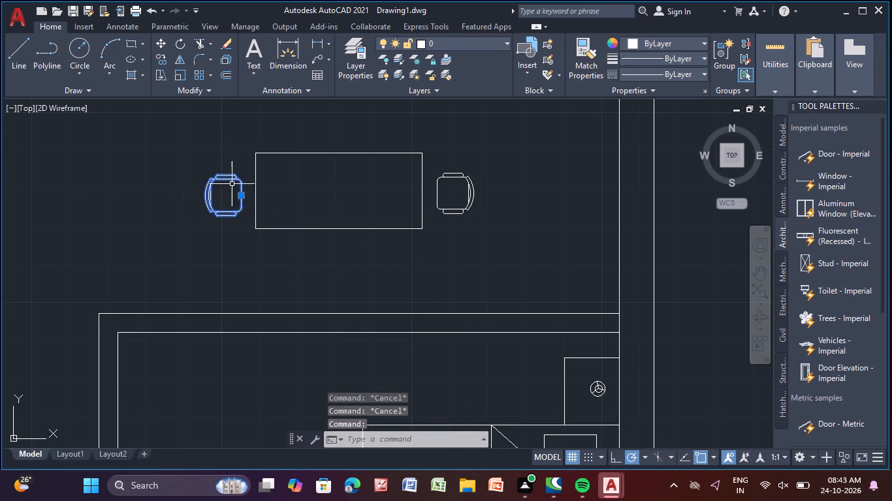
click(159, 54)
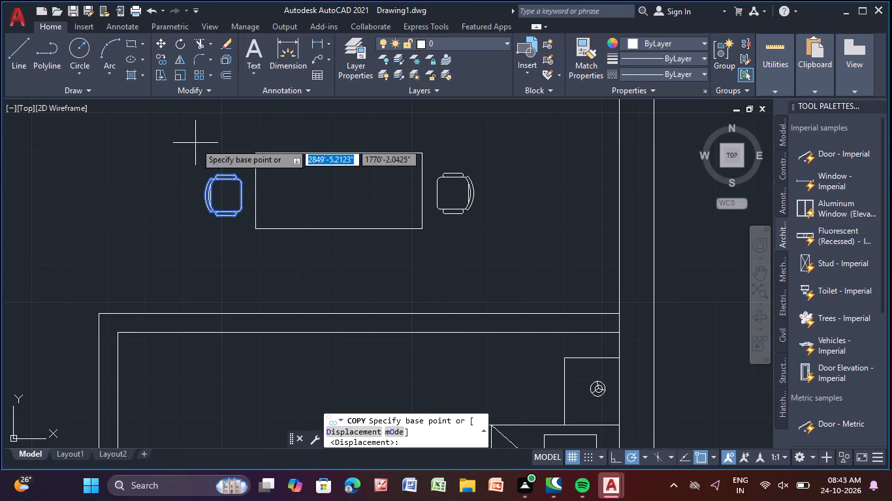
click(230, 213)
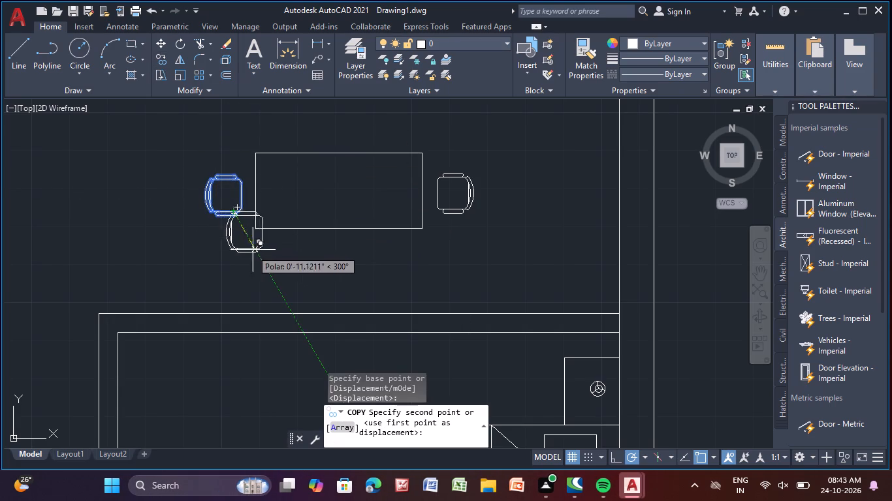
click(266, 272)
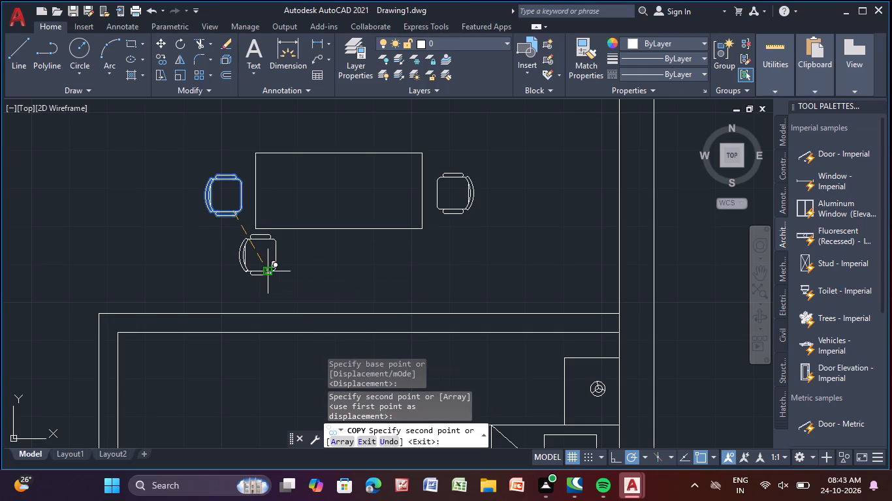
key(Escape)
Rotate the copied chair 90° counterclockwise about its front edge so that it faces the table's south side.
click(266, 271)
click(178, 45)
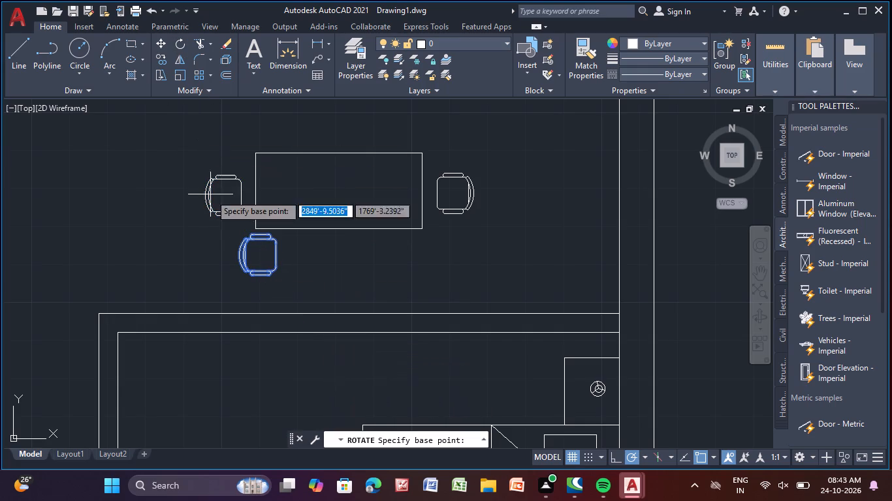
click(274, 253)
click(274, 212)
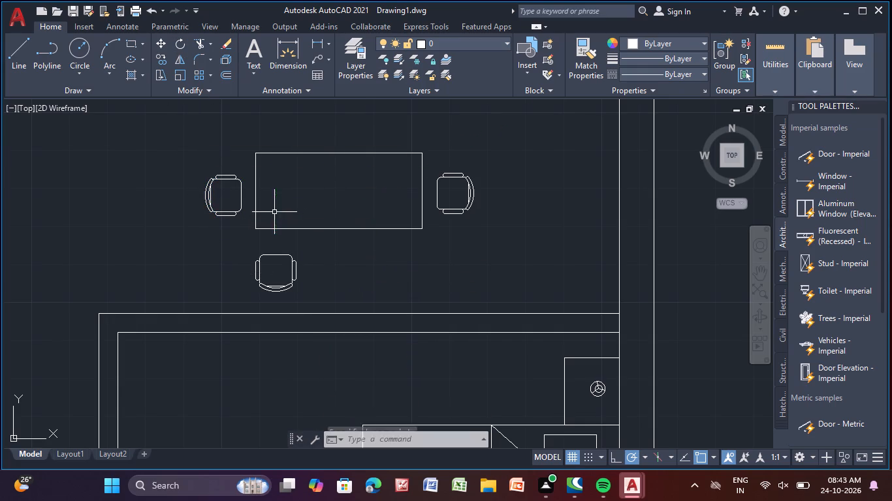
Move the south chair straight up towards the table, leaving a small gap to its long south edge.
click(276, 253)
click(274, 258)
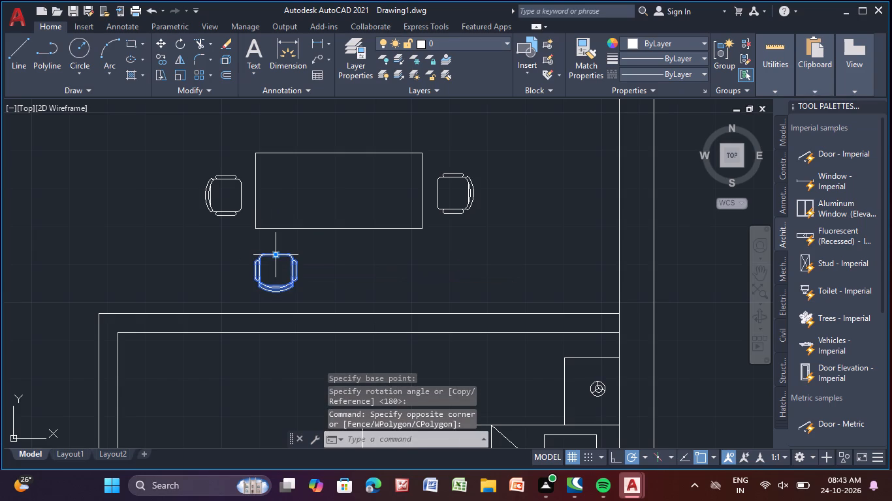
click(274, 258)
click(276, 256)
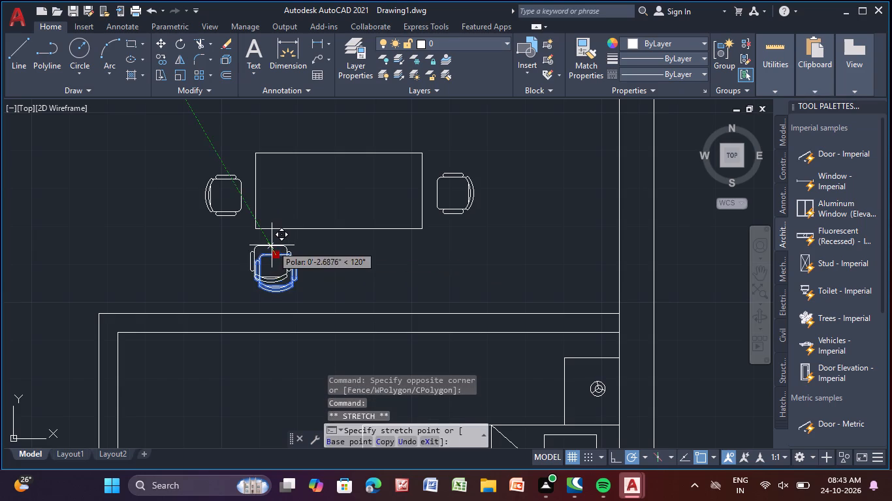
click(272, 239)
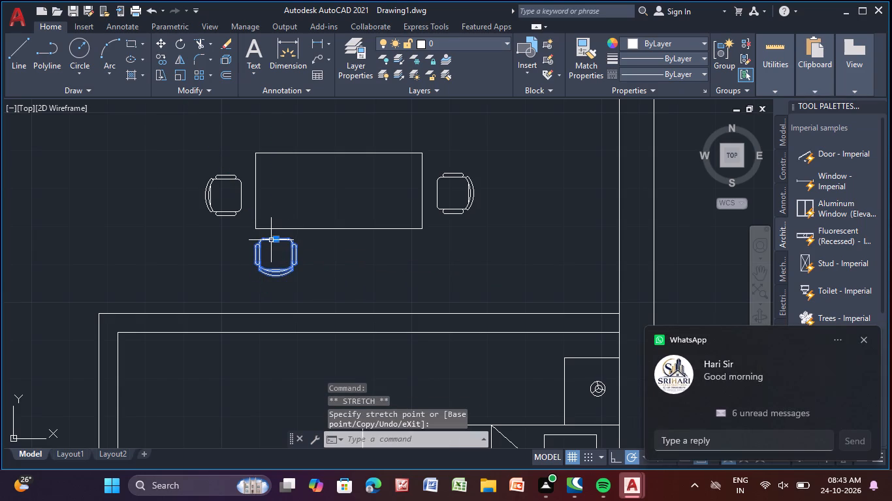
key(Escape)
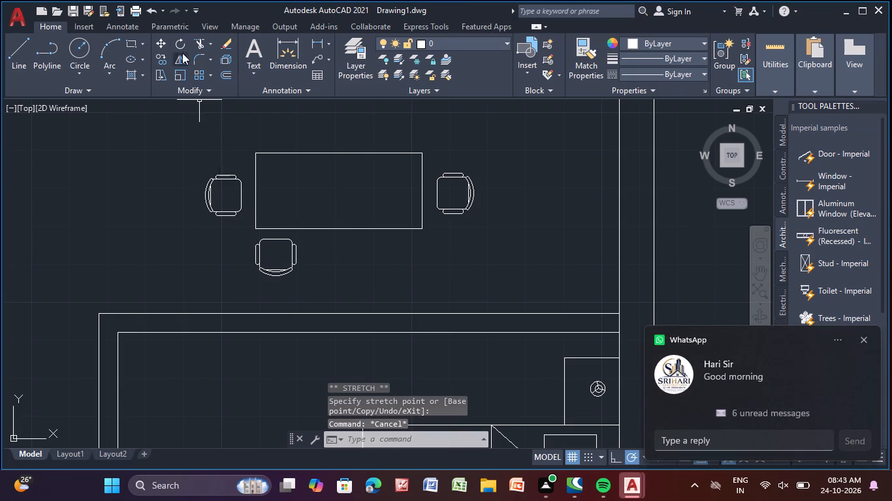
Copy the south chair twice to the east, making an evenly spaced row of three along the table's south edge.
click(163, 56)
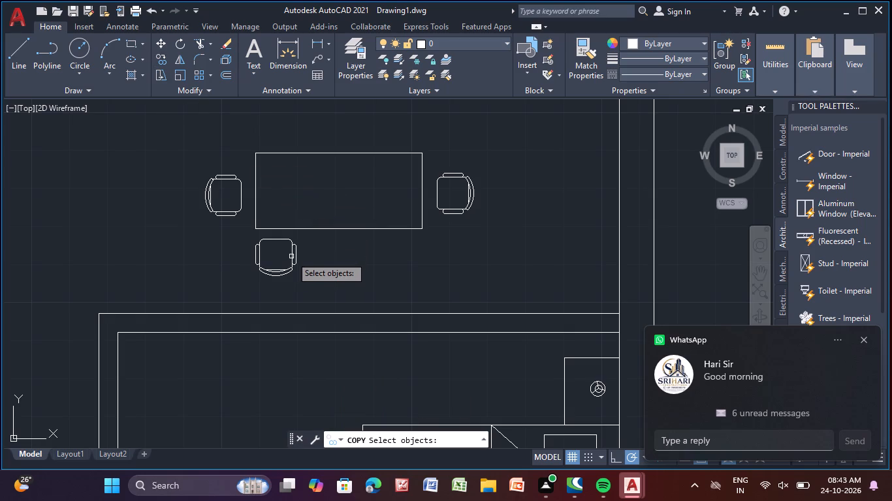
click(291, 256)
right_click(293, 252)
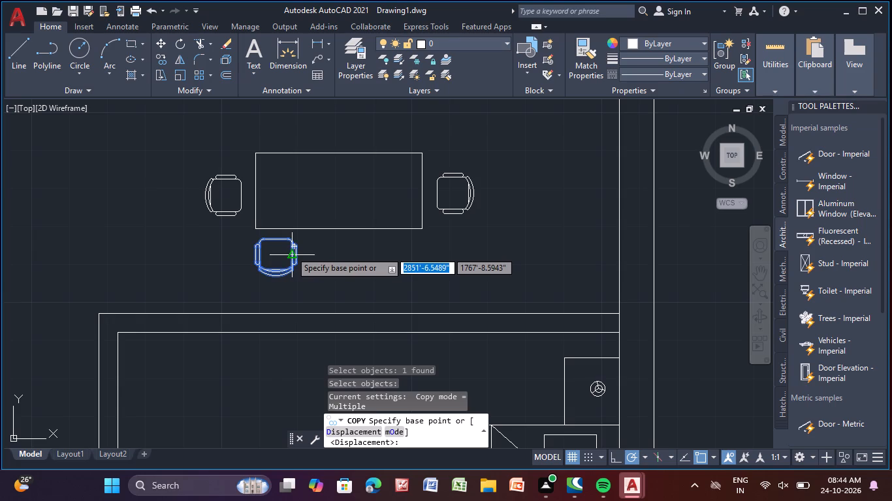
click(291, 249)
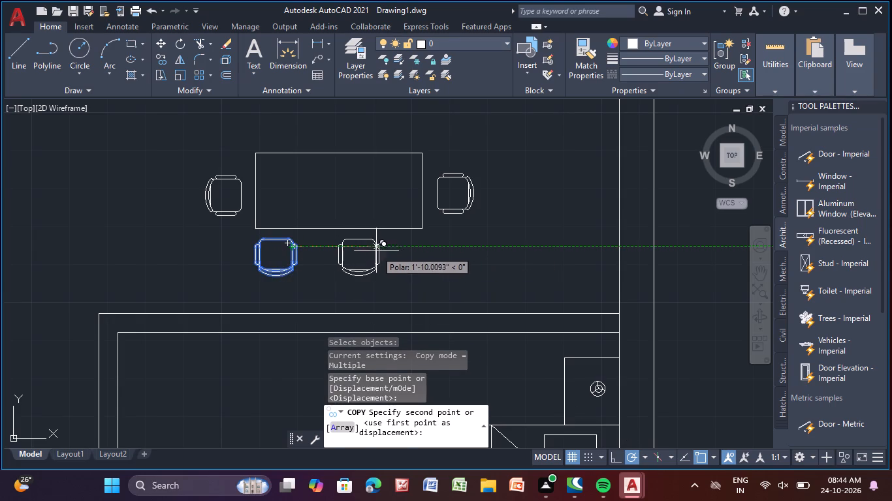
click(354, 253)
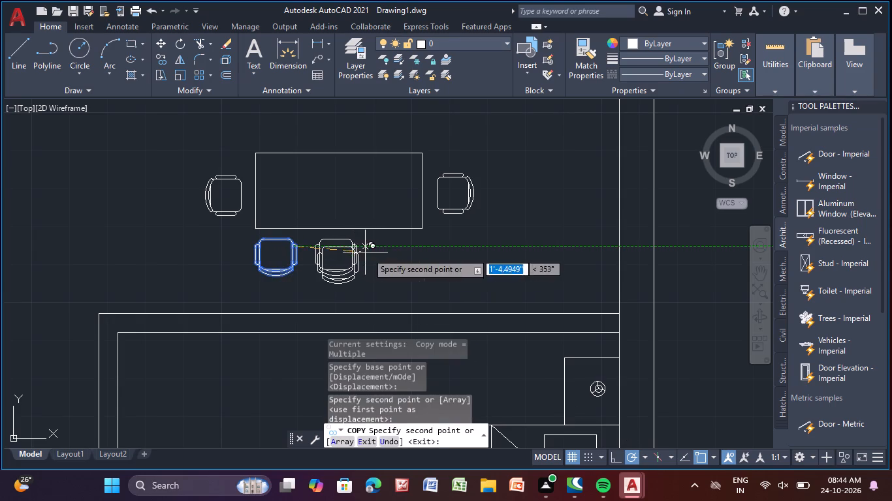
click(413, 253)
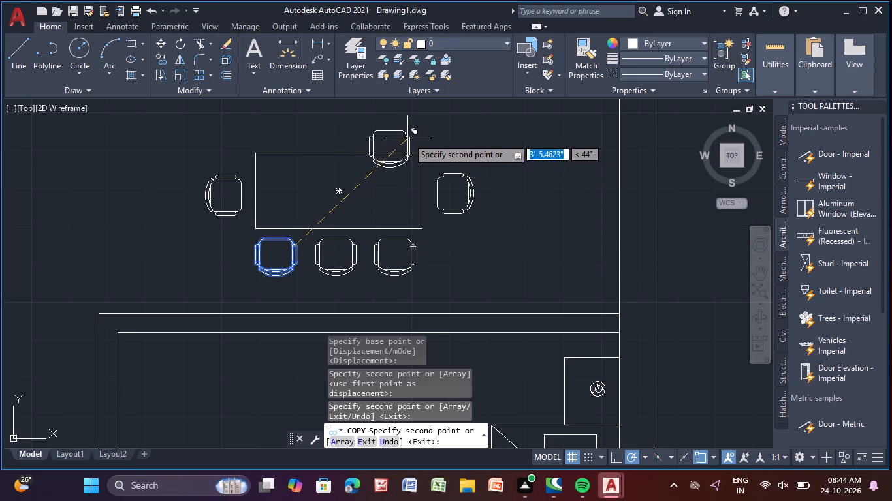
middle_drag(408, 122, 397, 162)
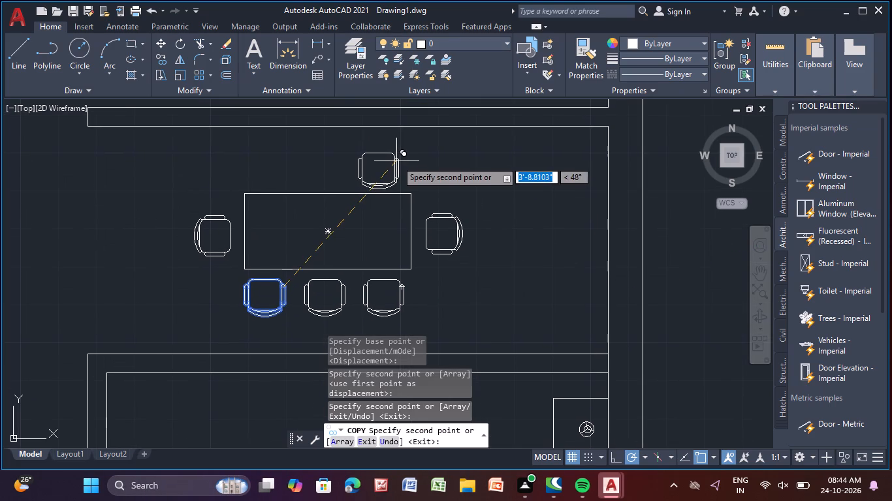
key(Escape)
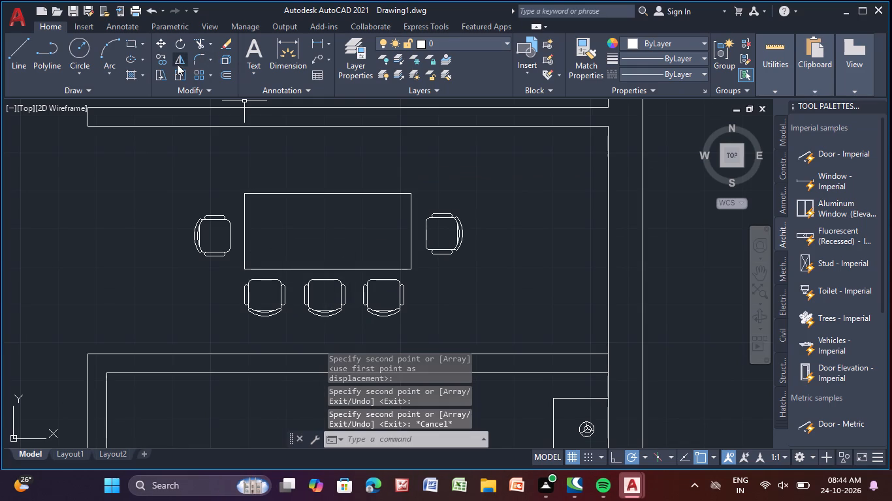
Mirror the three south chairs about the table's north edge, keeping the original chairs.
click(180, 58)
click(263, 311)
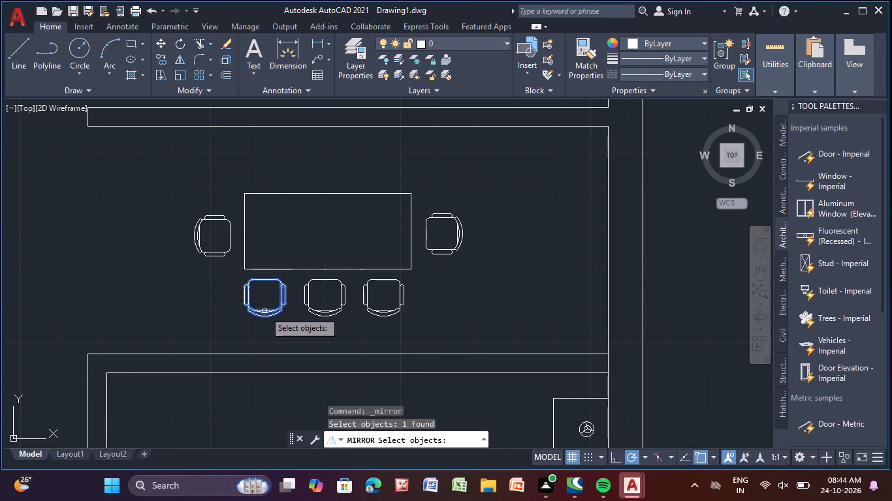
click(315, 307)
click(312, 312)
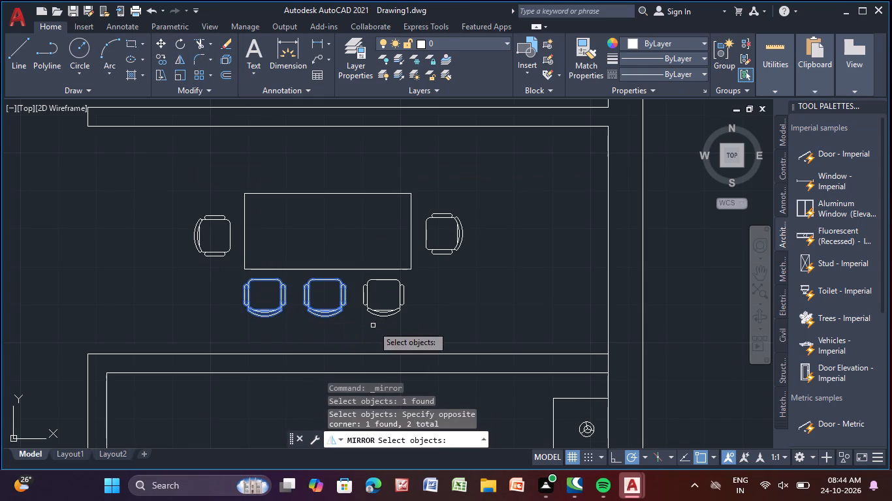
click(381, 314)
key(Return)
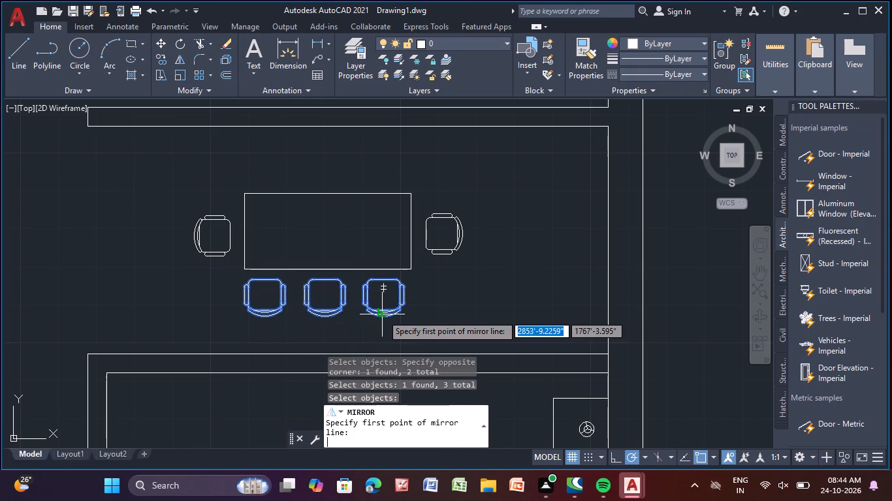
click(328, 192)
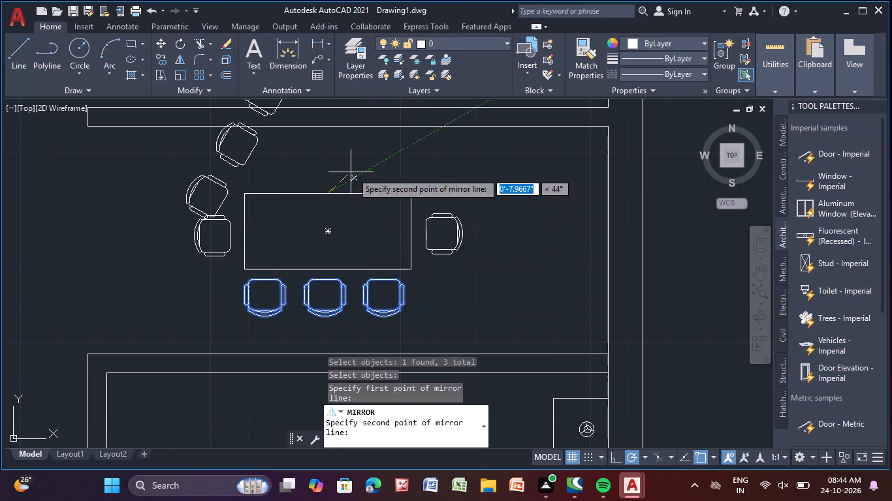
middle_drag(381, 197, 380, 210)
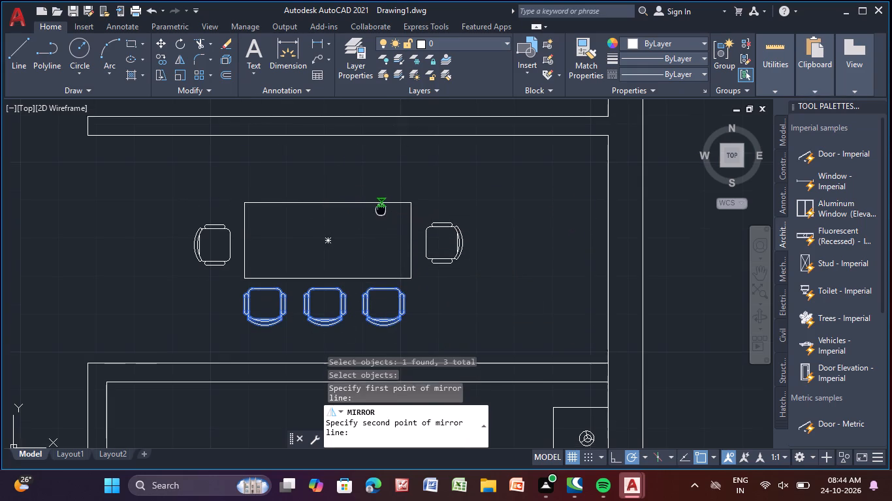
middle_drag(380, 210, 383, 302)
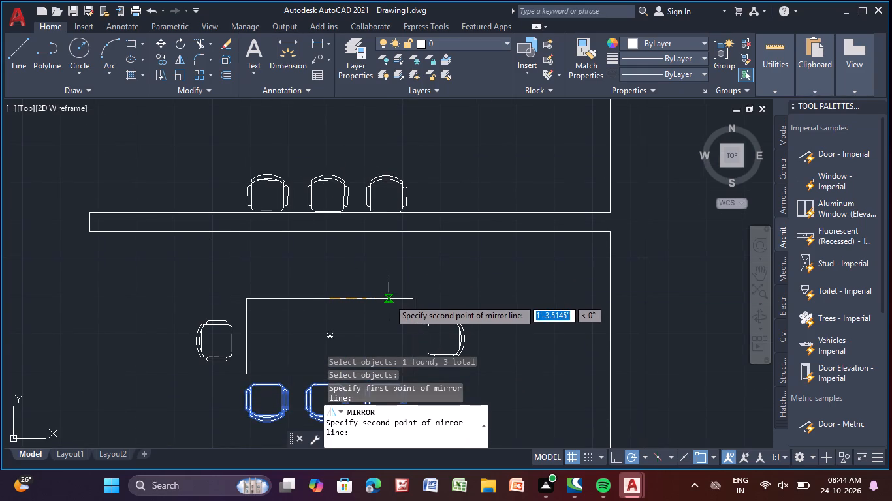
click(389, 299)
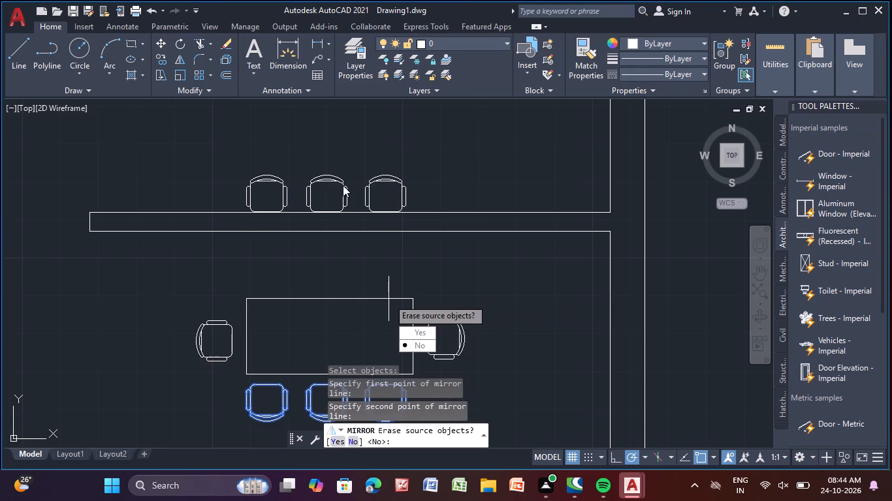
drag(409, 342, 389, 299)
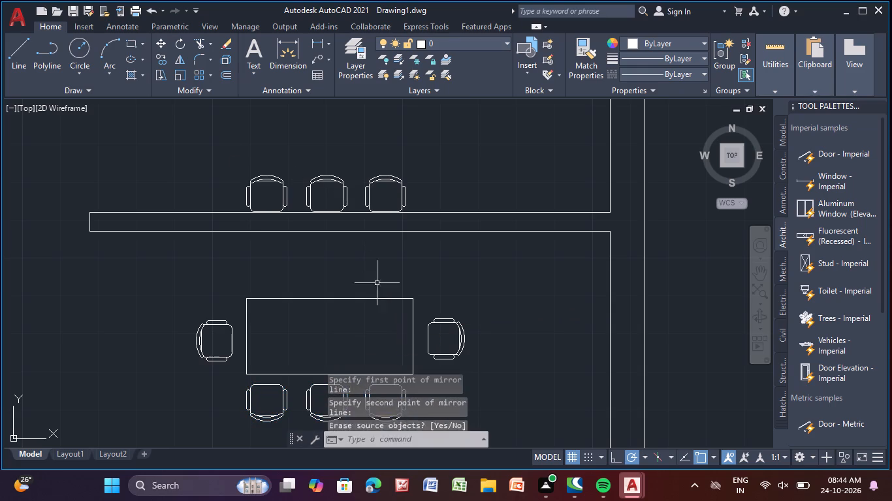
Group the three mirrored chairs north of the dining table.
drag(221, 157, 246, 246)
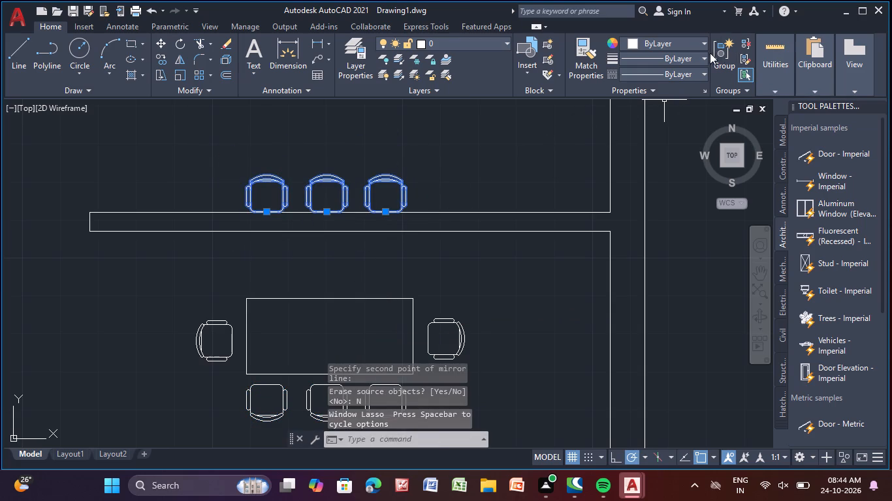
click(725, 46)
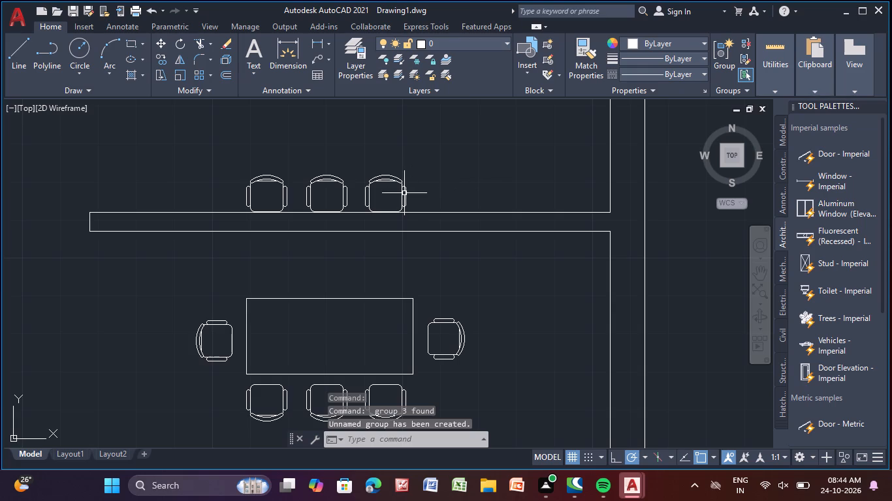
Move the grouped chairs straight south to the table's north edge, leaving a small gap to the tabletop.
click(402, 194)
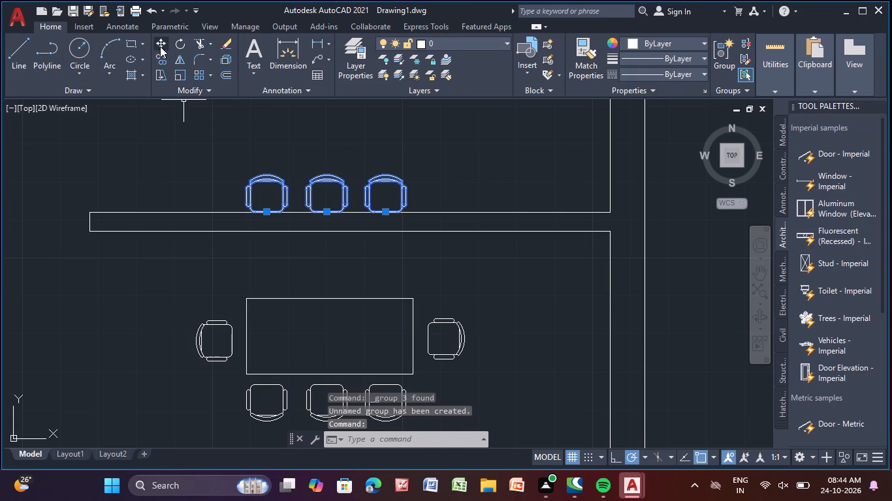
click(160, 46)
click(332, 210)
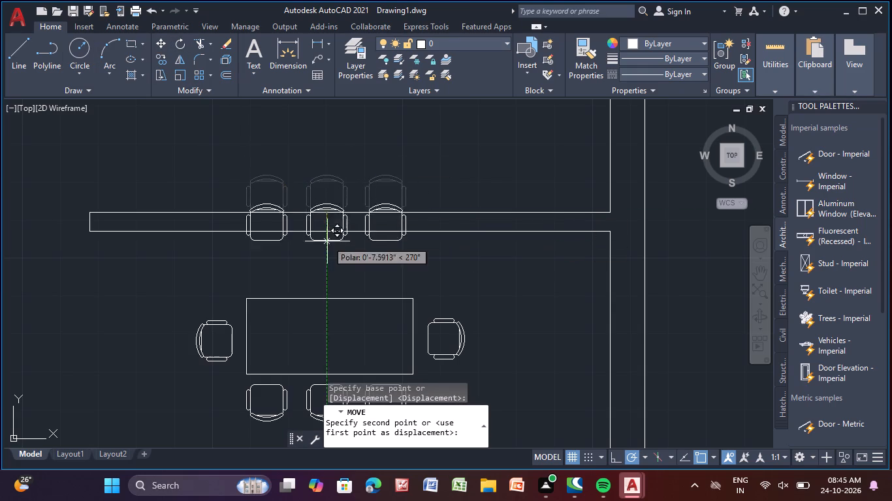
click(325, 288)
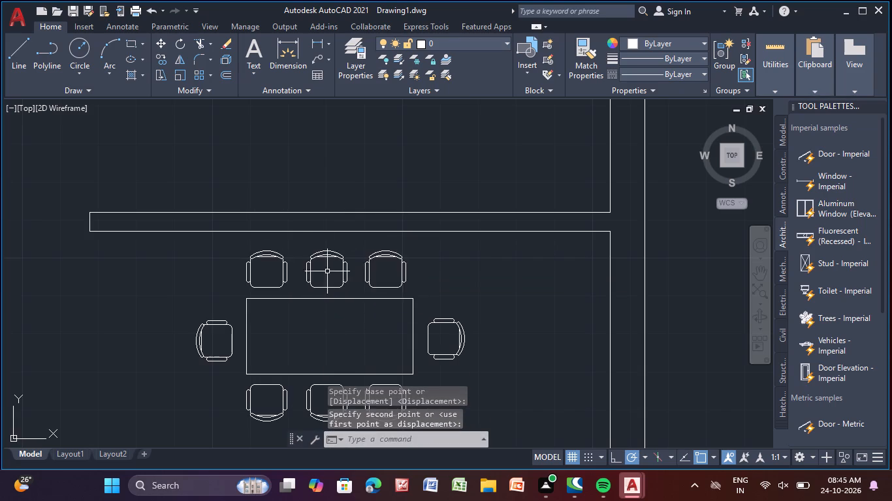
Examine the finished dining set and the surrounding rooms in the northern part of the floor plan.
middle_drag(328, 243, 332, 121)
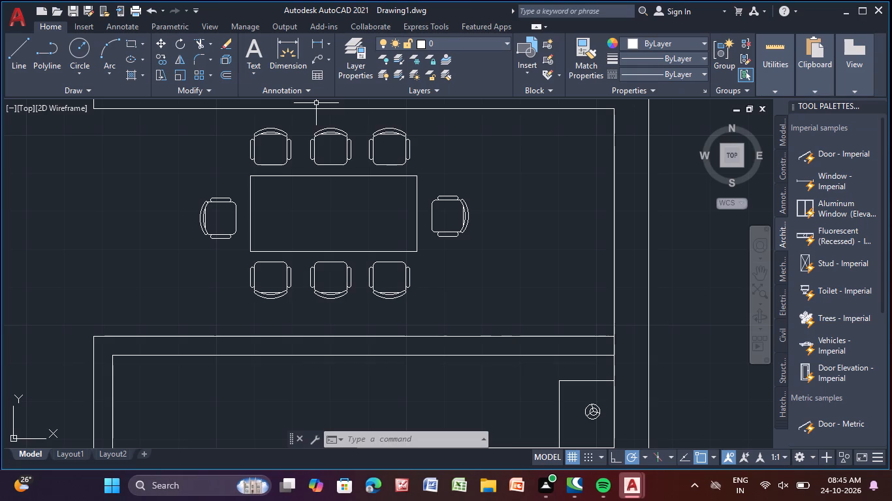
middle_drag(397, 189, 477, 236)
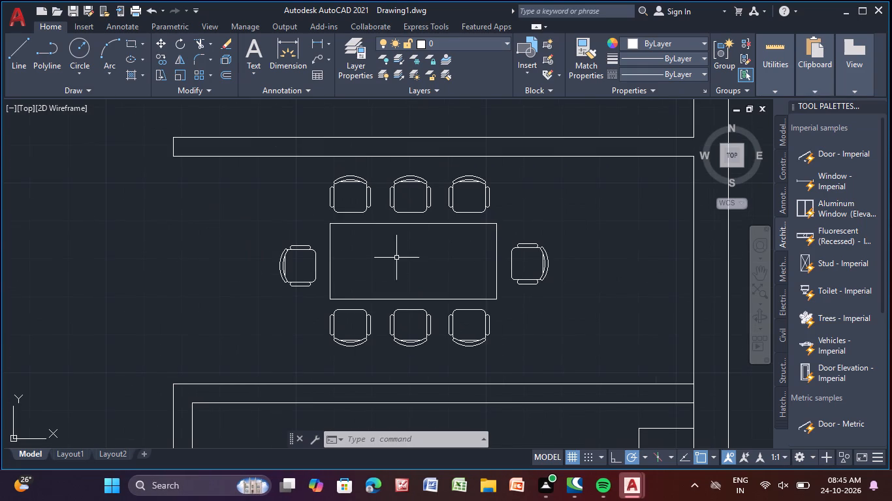
scroll(330, 233, down, 1)
middle_drag(334, 241, 348, 298)
scroll(279, 174, down, 1)
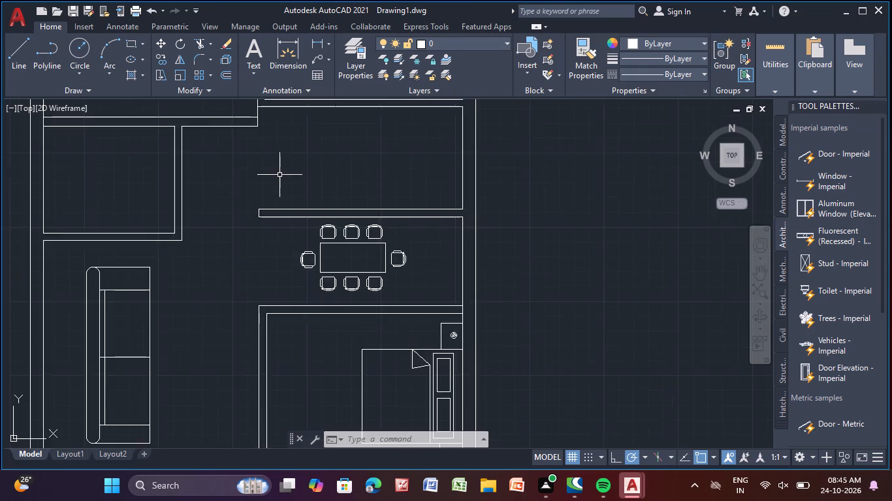
scroll(279, 175, down, 1)
middle_drag(302, 190, 389, 305)
middle_drag(368, 247, 353, 240)
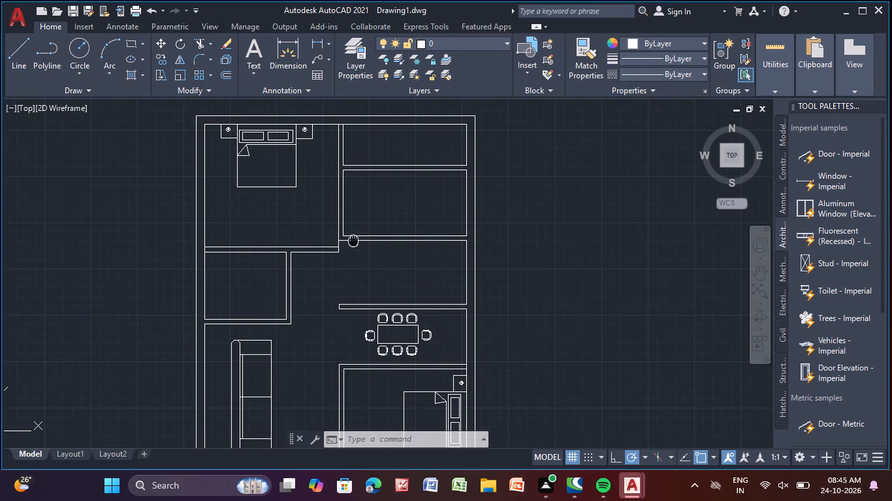
middle_drag(353, 240, 353, 239)
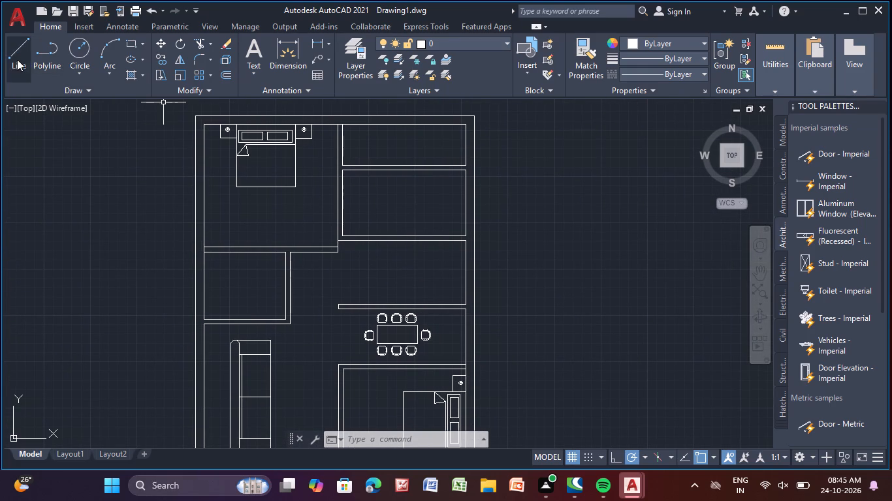
Draw two 5" lines across the wall between the two northeastern rooms, one near each end, to mark an opening.
click(17, 58)
scroll(356, 166, up, 3)
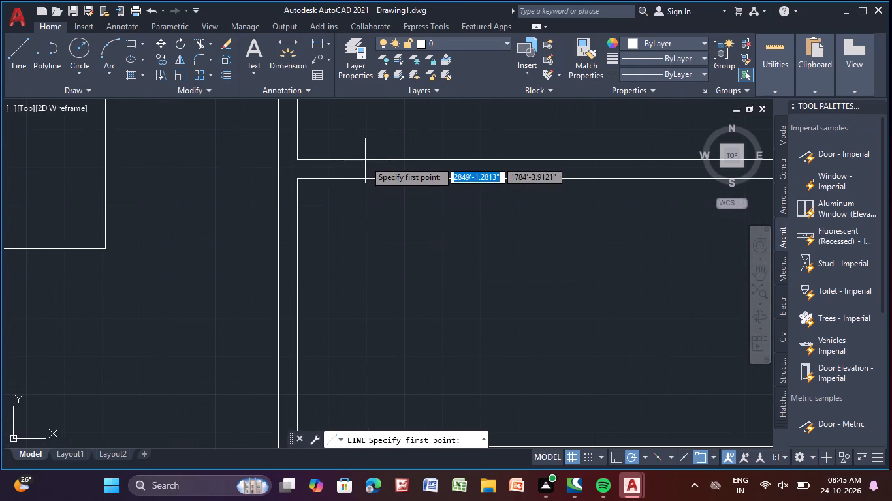
click(414, 162)
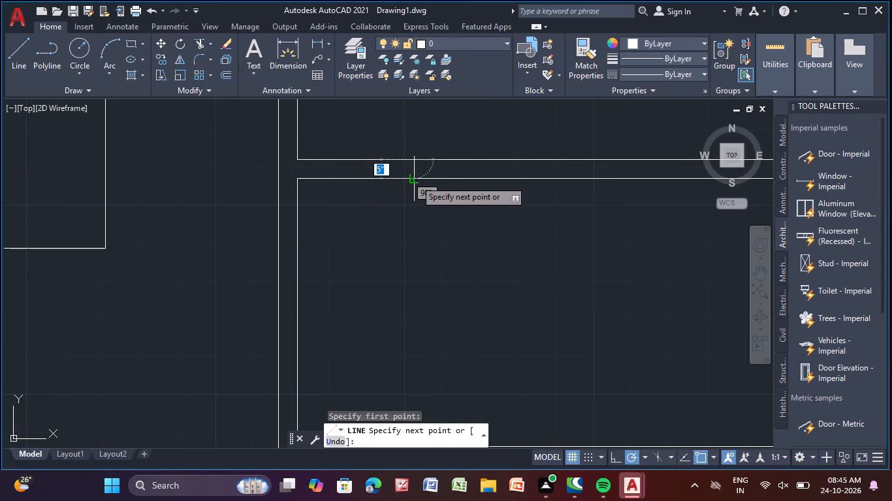
click(415, 180)
key(Escape)
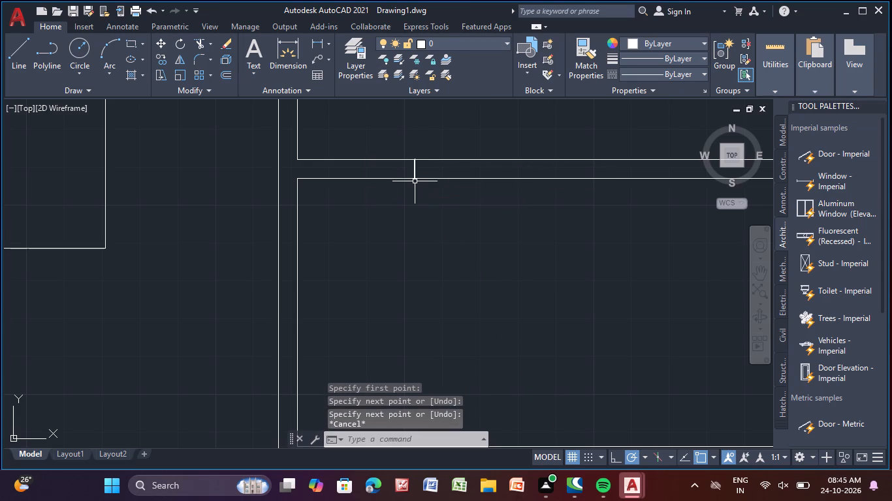
scroll(383, 153, down, 3)
middle_drag(461, 194, 363, 261)
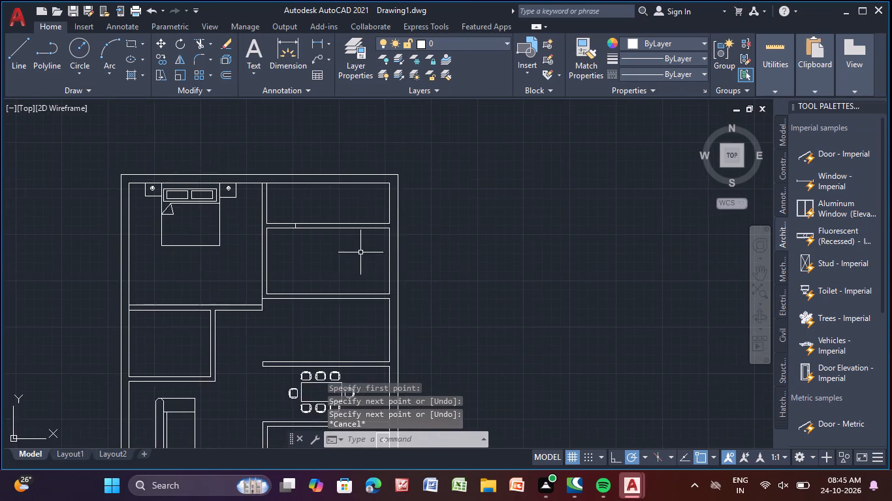
scroll(359, 245, up, 2)
click(20, 62)
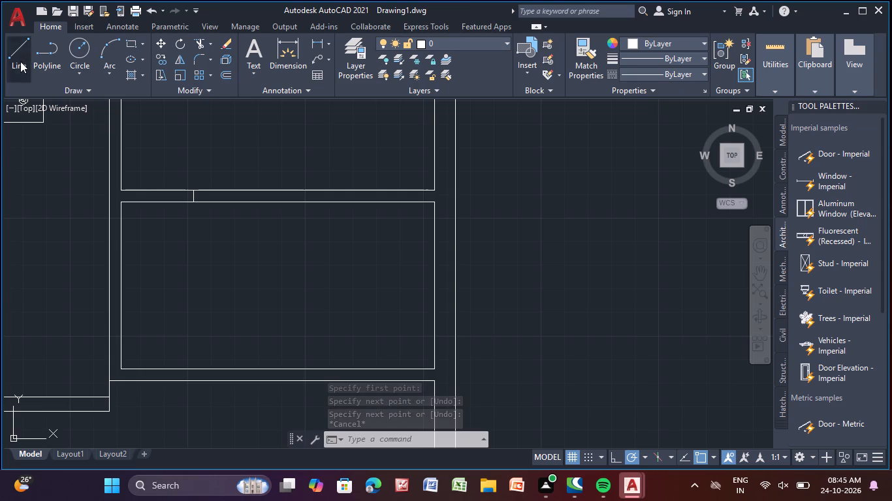
scroll(372, 198, up, 1)
click(368, 186)
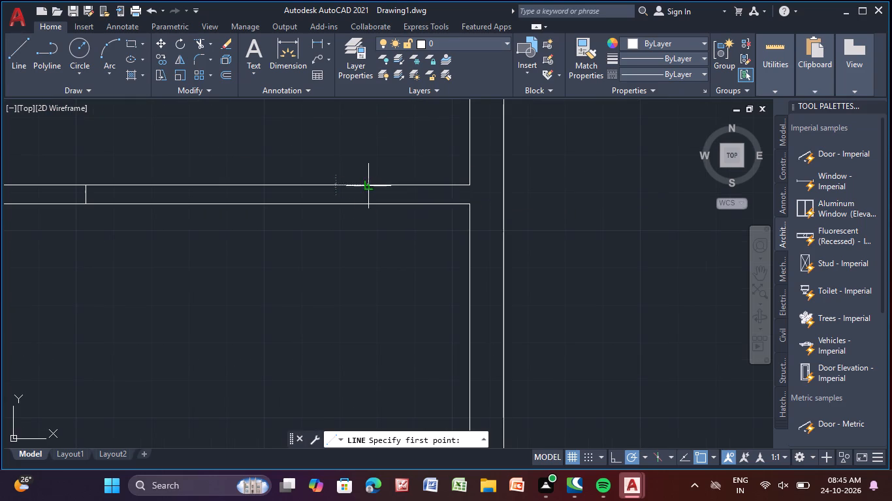
click(366, 202)
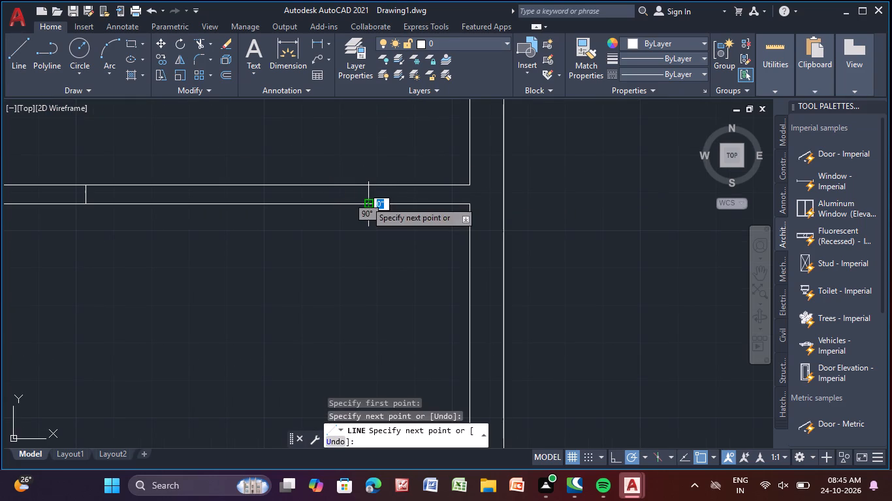
key(Escape)
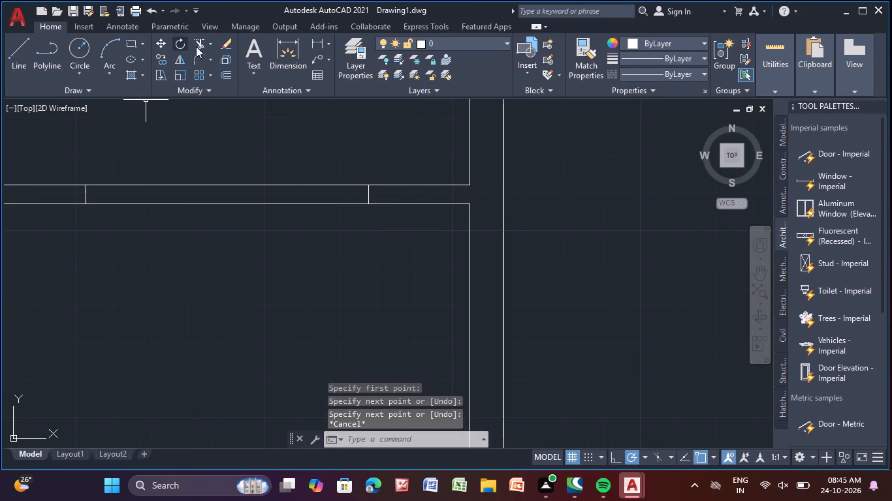
Trim both wall lines between the two new cross lines to open the wall between the northeastern rooms.
click(197, 46)
drag(231, 177, 231, 272)
scroll(231, 269, down, 2)
middle_drag(234, 268, 309, 149)
middle_drag(293, 194, 393, 190)
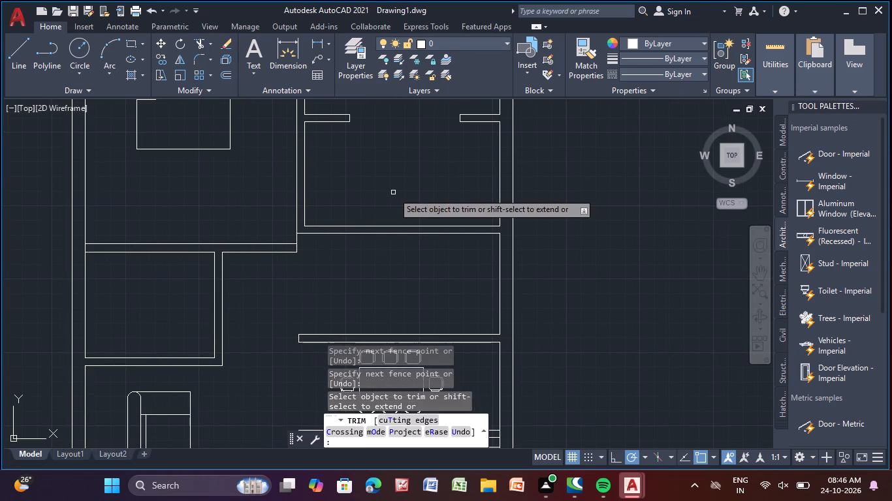
key(Escape)
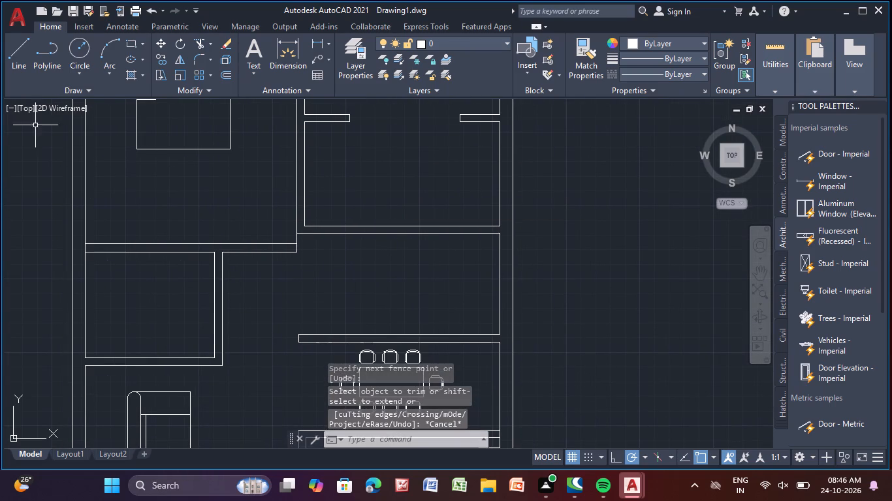
Draw two 5" lines across the second northeastern room's south wall, the eastern one aligned with the eastern edge of the opening above.
drag(24, 59, 31, 76)
scroll(323, 230, up, 2)
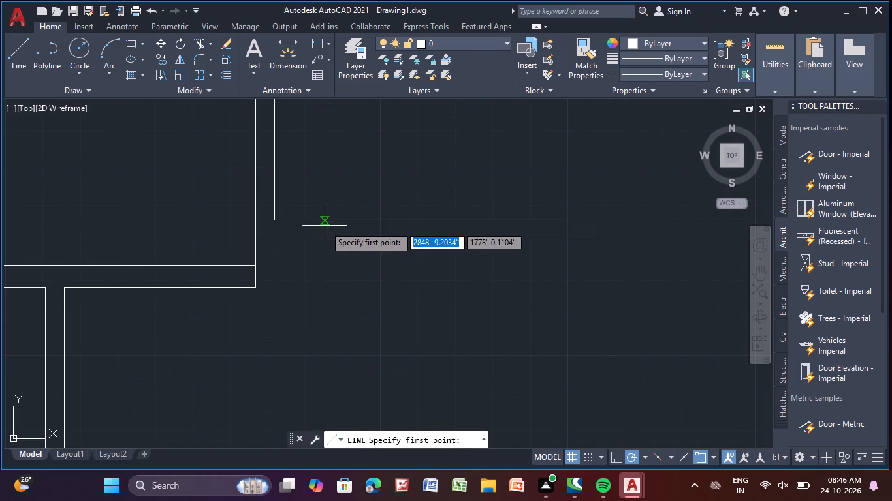
click(381, 218)
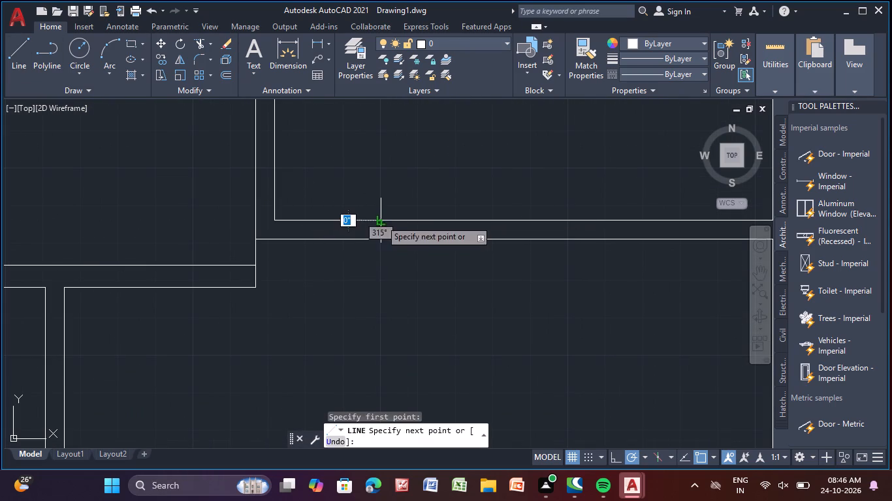
click(382, 239)
key(Escape)
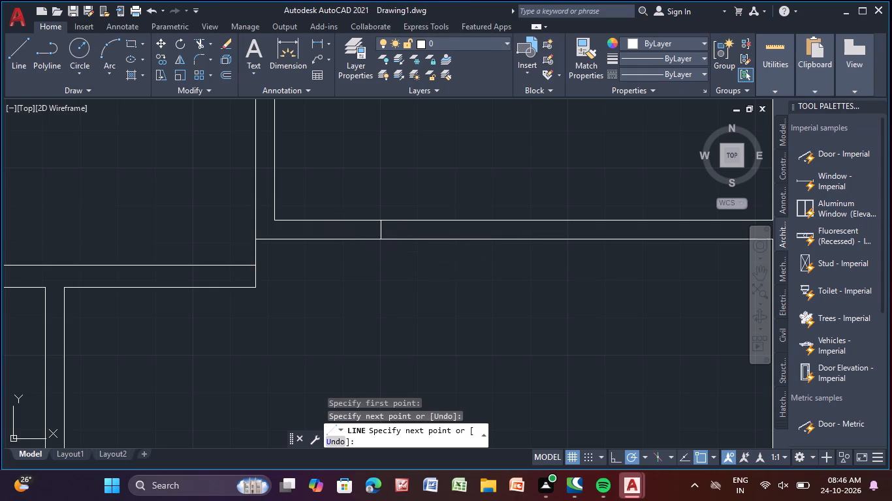
scroll(379, 239, down, 2)
middle_drag(396, 258, 362, 273)
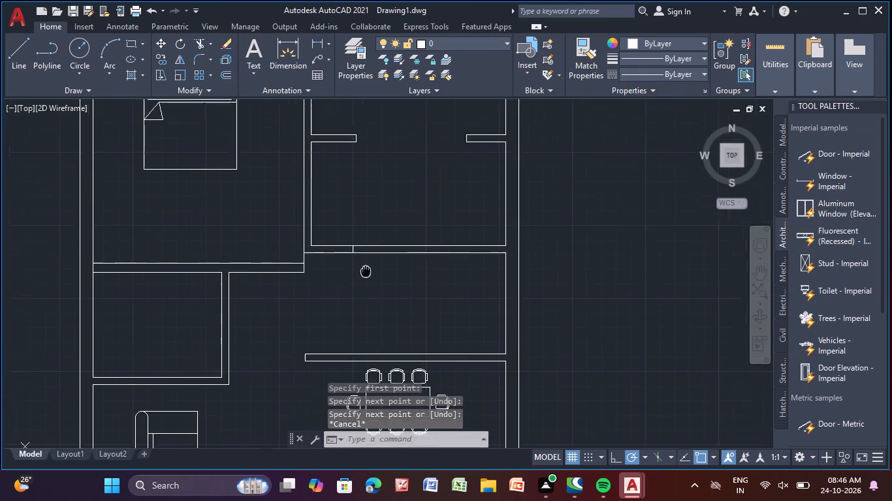
middle_drag(362, 273, 287, 277)
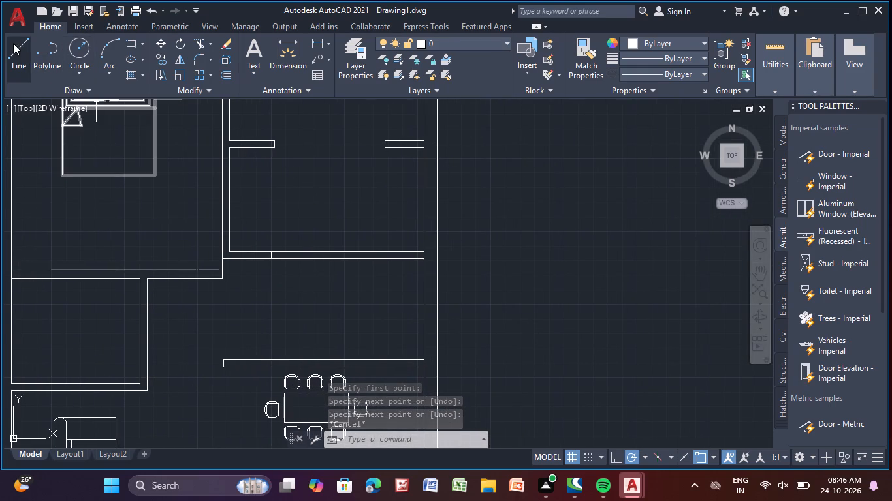
click(27, 50)
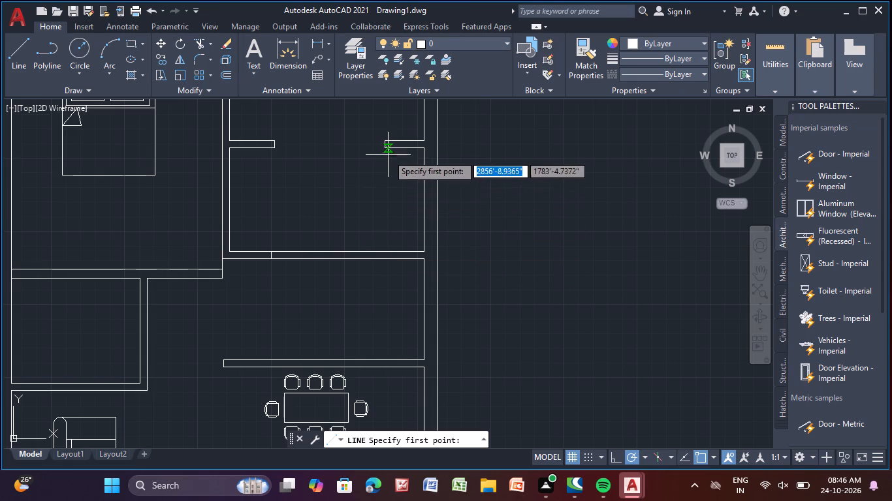
click(389, 248)
scroll(386, 259, up, 5)
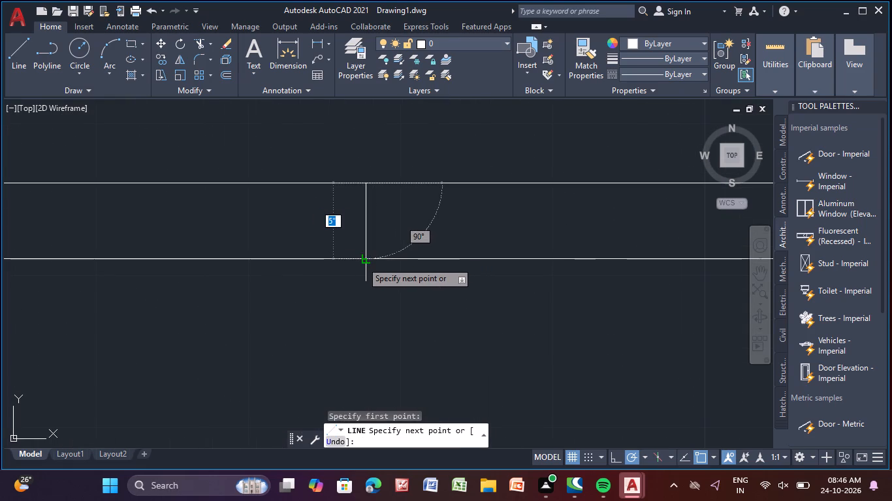
click(362, 262)
key(Escape)
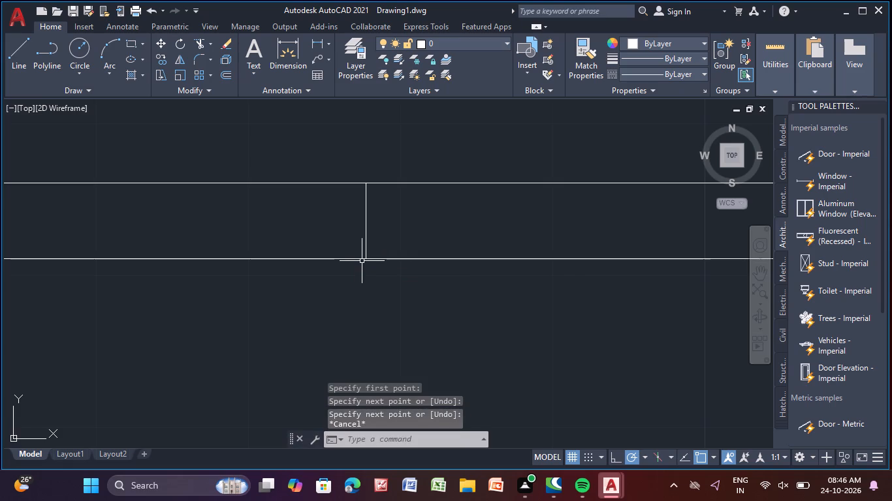
Trim the north face line of that south wall between the two new cross lines.
scroll(354, 264, down, 4)
middle_drag(331, 296, 409, 303)
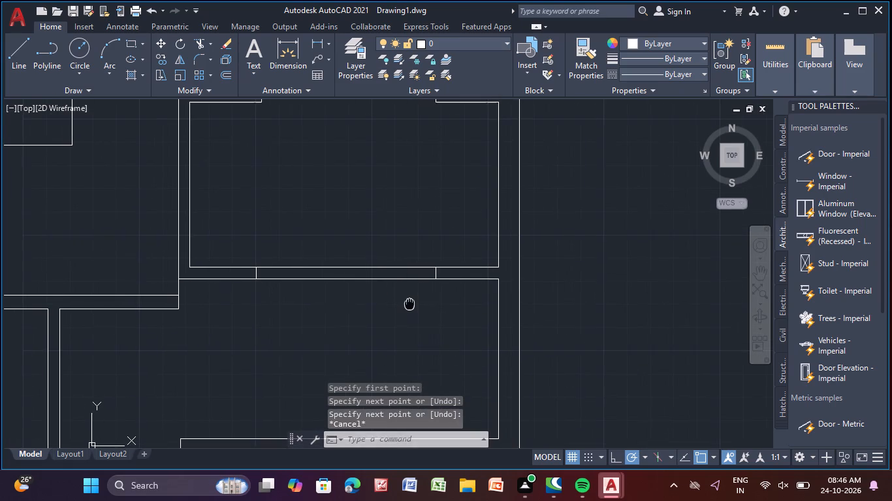
middle_drag(409, 303, 409, 304)
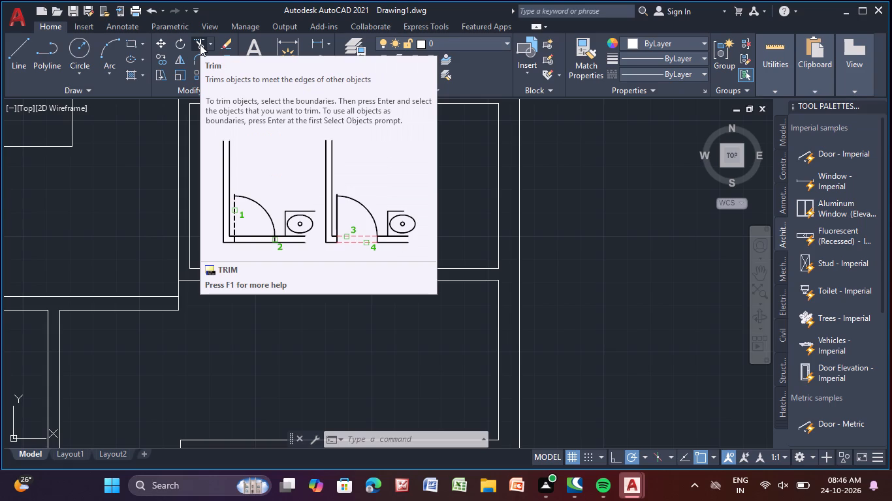
click(200, 44)
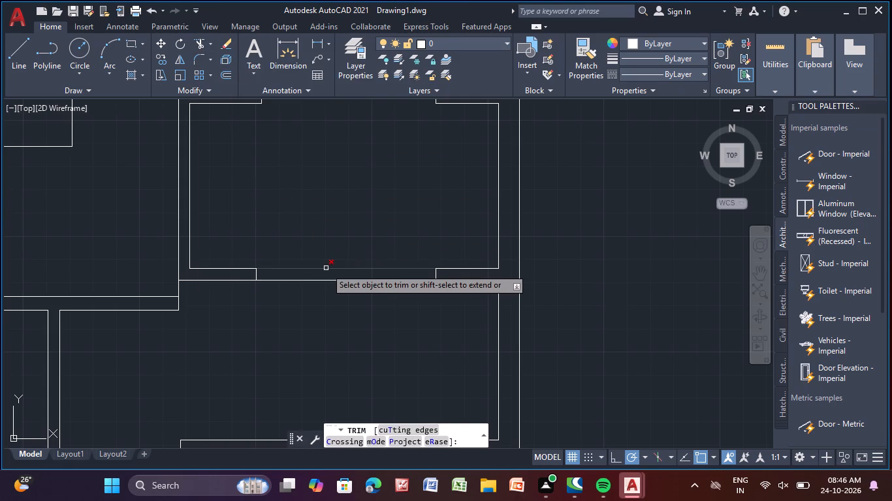
click(326, 268)
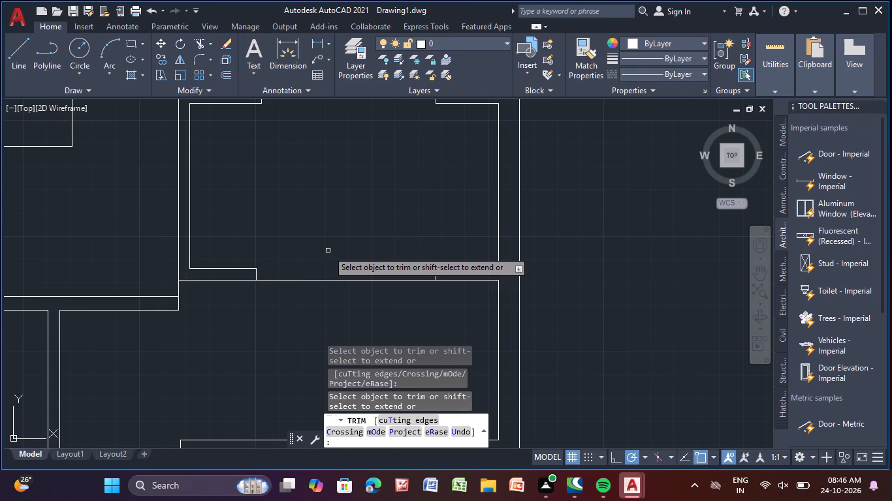
middle_drag(328, 250, 419, 247)
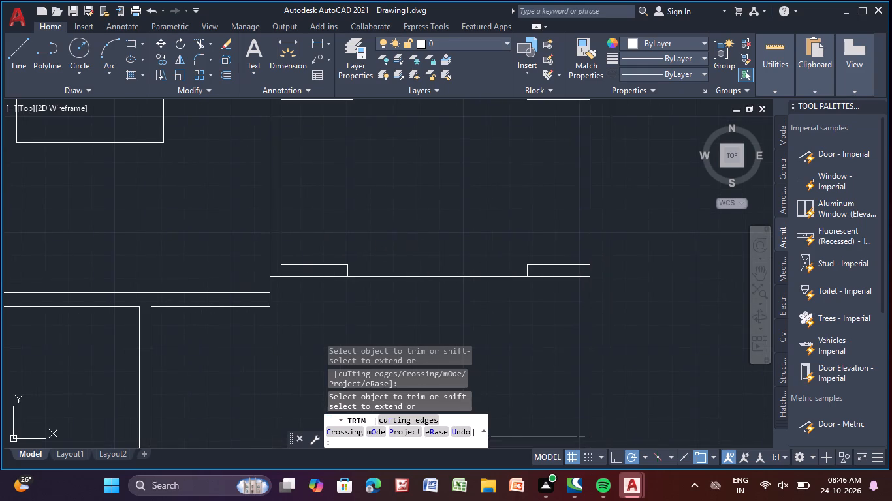
key(Escape)
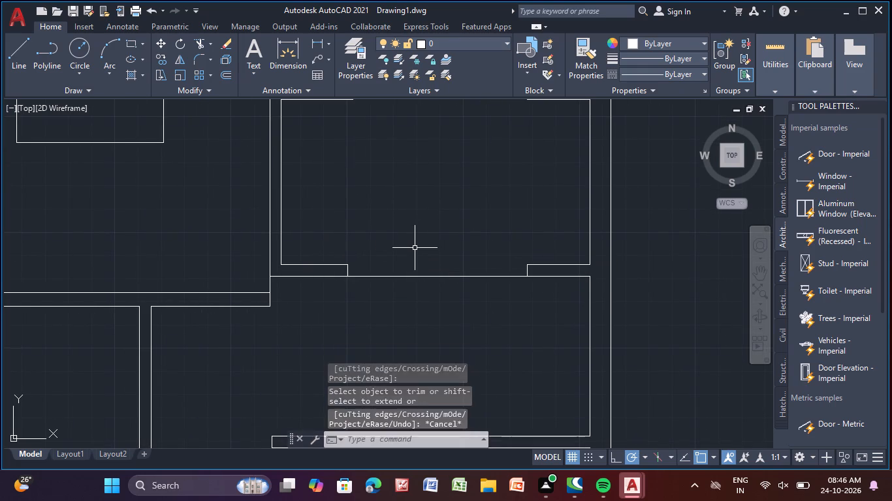
key(Escape)
key(Escape)
key(Escape)
key(Escape)
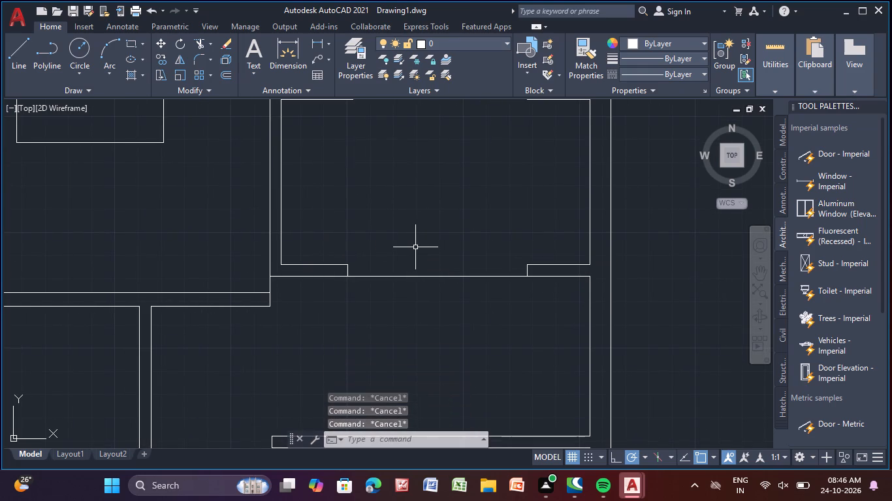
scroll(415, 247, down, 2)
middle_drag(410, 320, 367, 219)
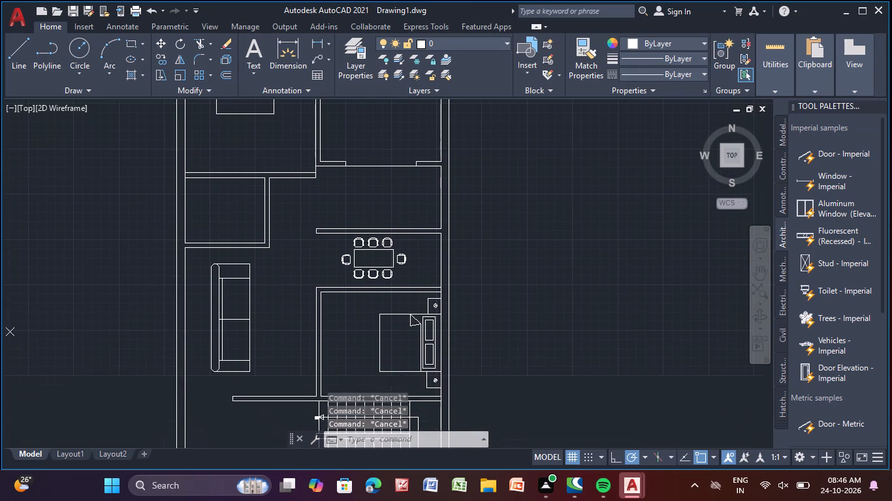
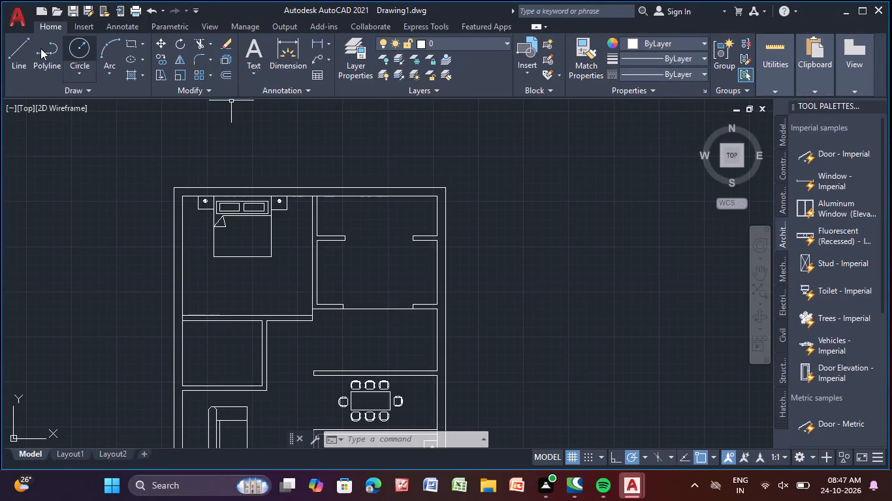
With Ortho on, draw a window about 4' wide in the northernmost northeastern room's north wall, using two cross lines and a centre line.
drag(19, 50, 17, 59)
scroll(364, 183, up, 3)
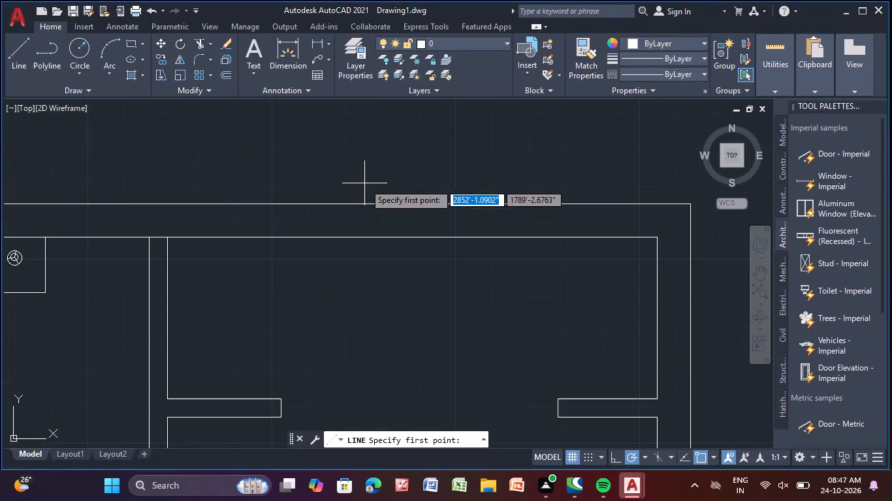
click(299, 204)
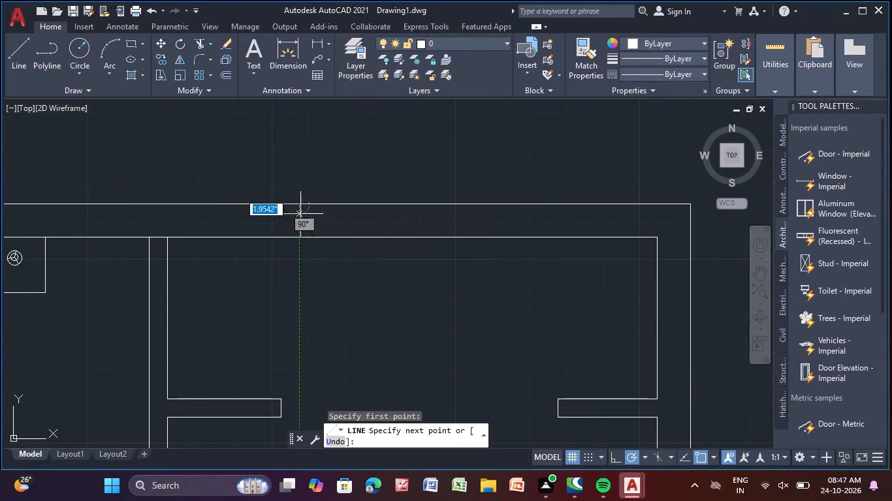
click(302, 238)
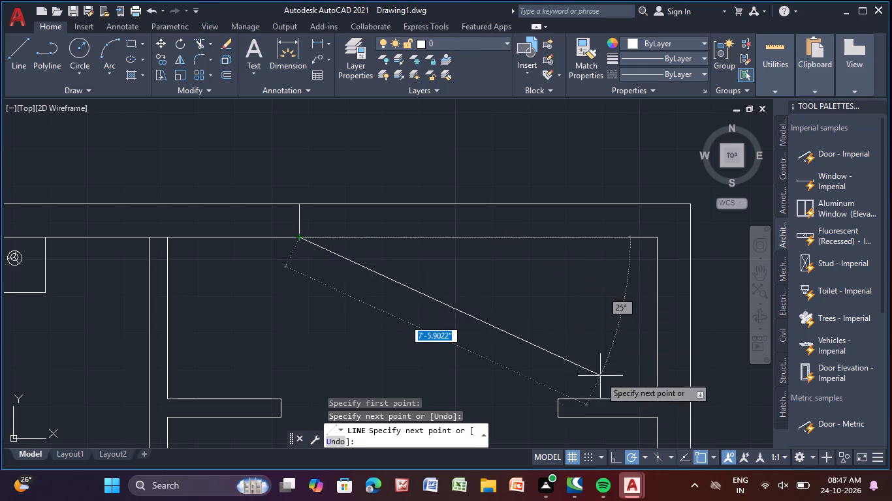
click(618, 456)
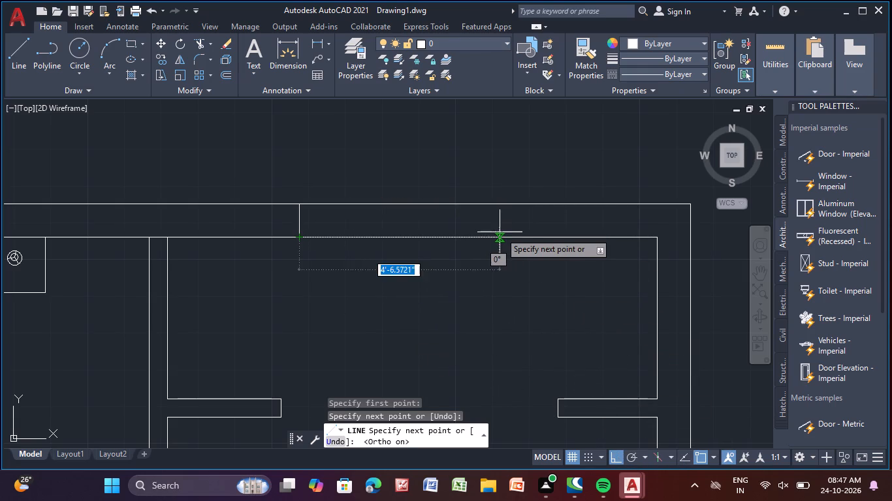
click(483, 238)
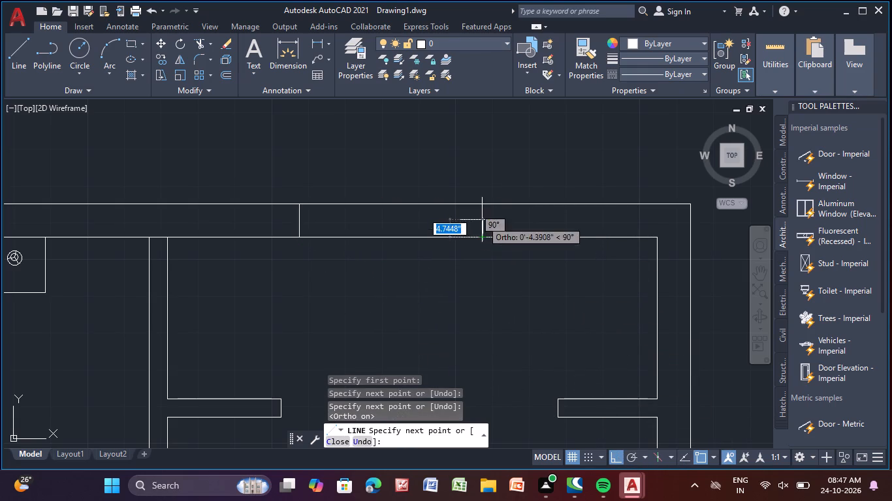
click(481, 203)
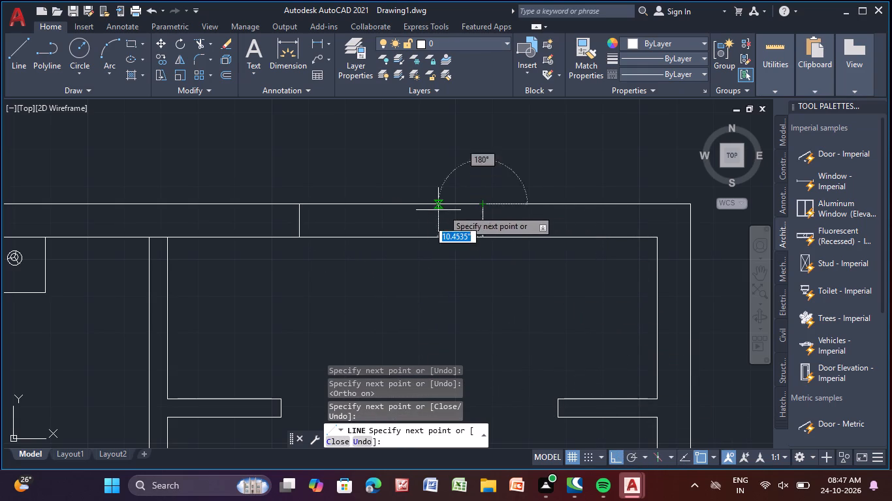
click(303, 202)
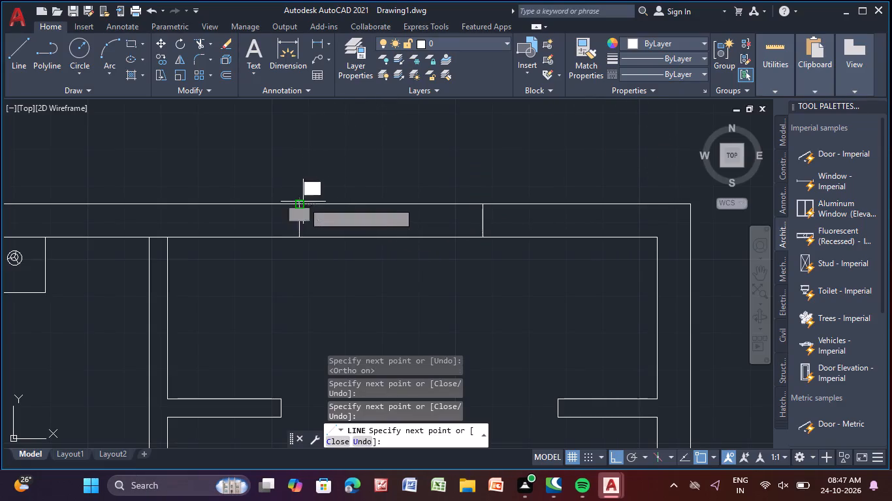
click(304, 217)
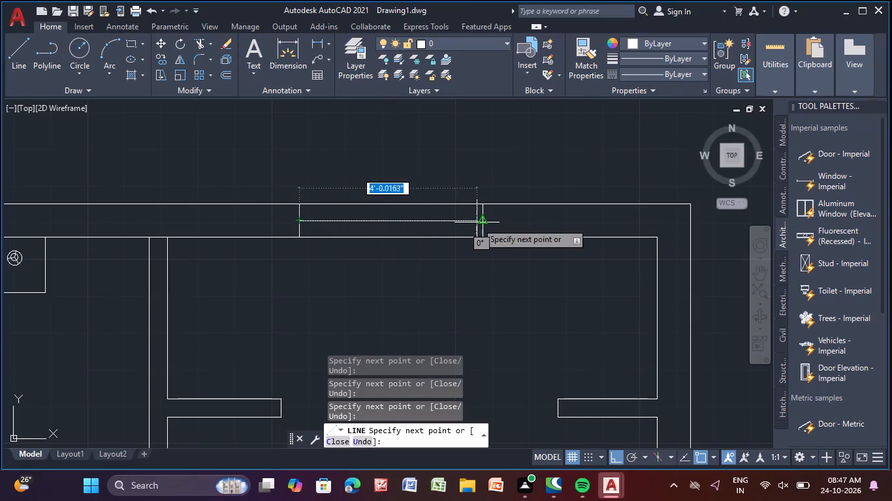
click(481, 223)
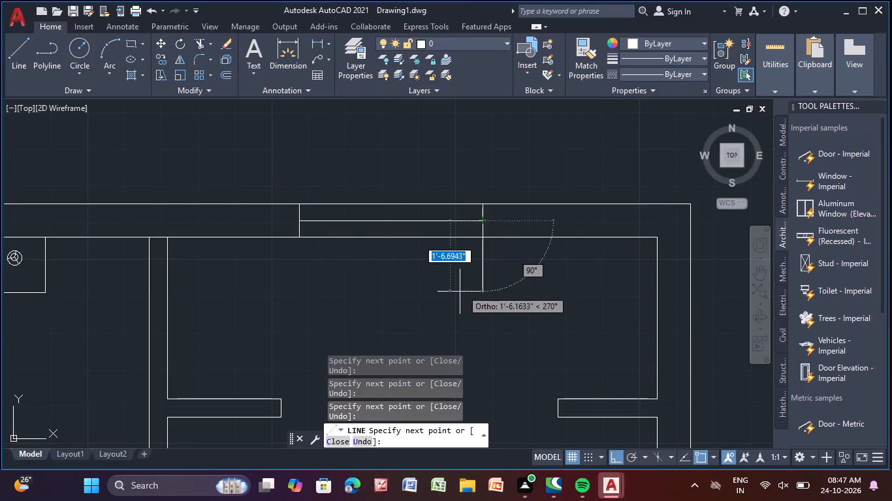
right_click(460, 292)
click(525, 298)
Draw a window about 3'-4" long in the second northeastern room's east wall, with 9" cross lines and a centre line.
scroll(517, 289, down, 3)
middle_drag(515, 287, 509, 280)
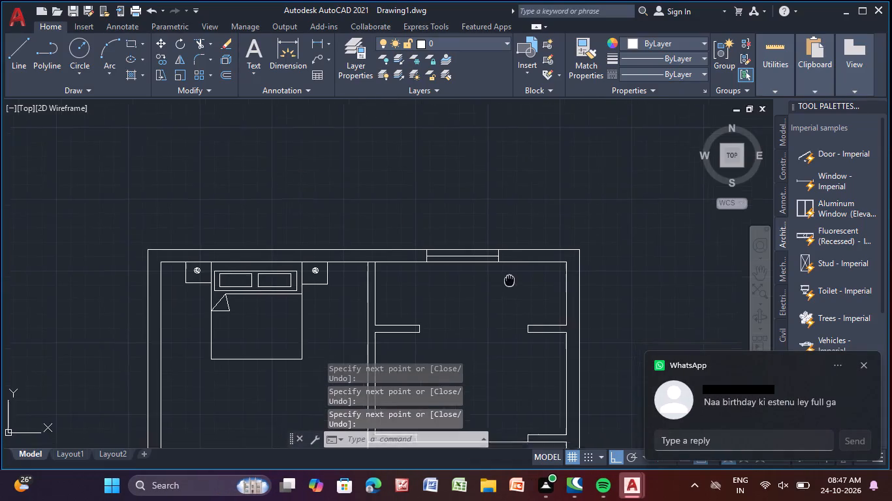
middle_drag(509, 280, 417, 216)
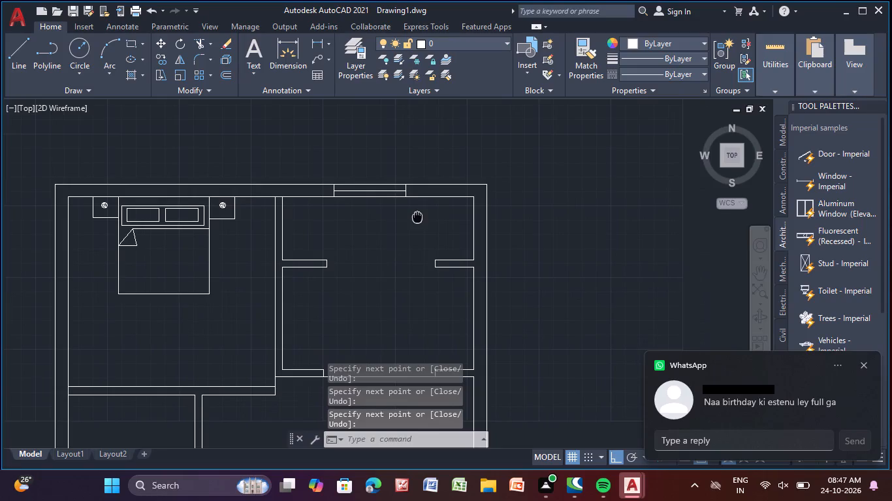
middle_drag(417, 216, 381, 206)
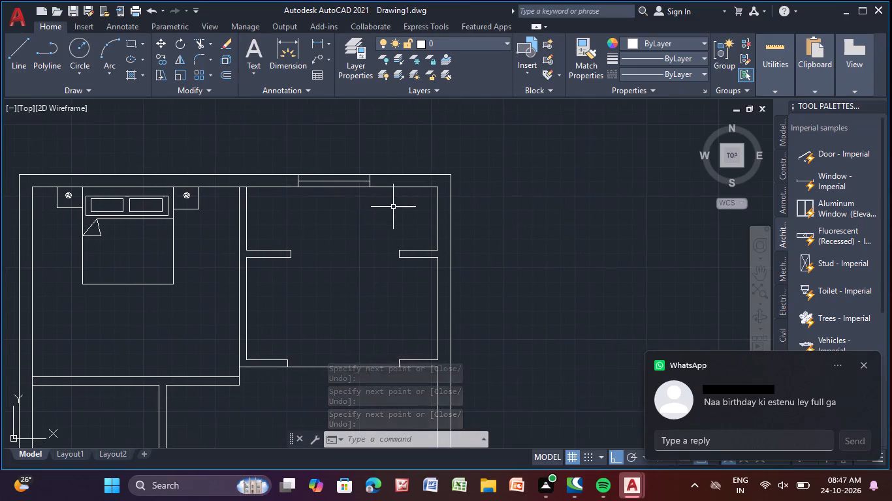
middle_drag(398, 213, 390, 183)
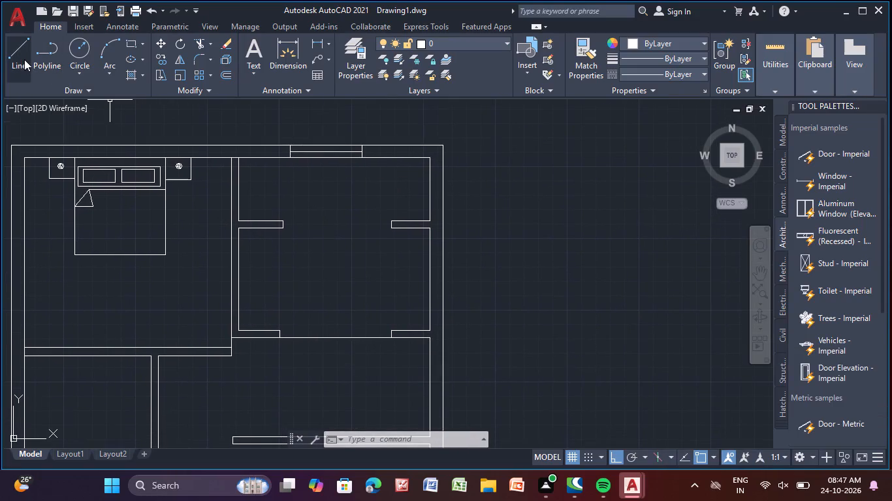
click(23, 53)
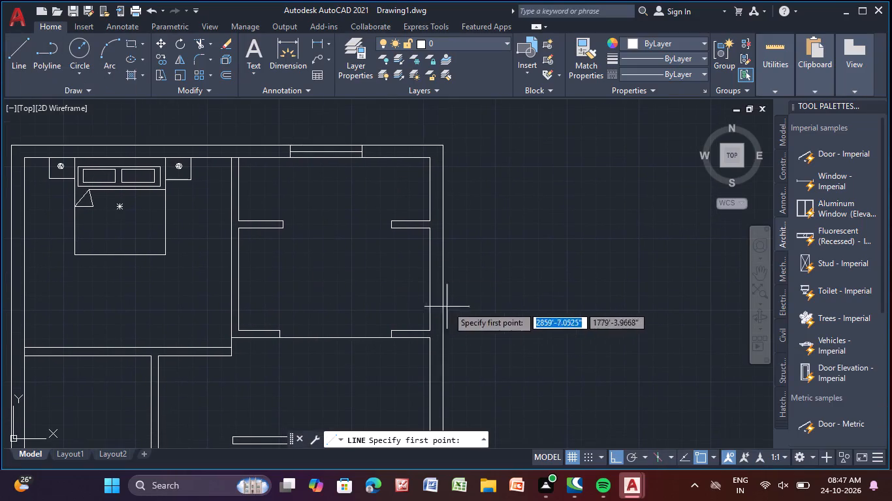
middle_drag(484, 261, 468, 198)
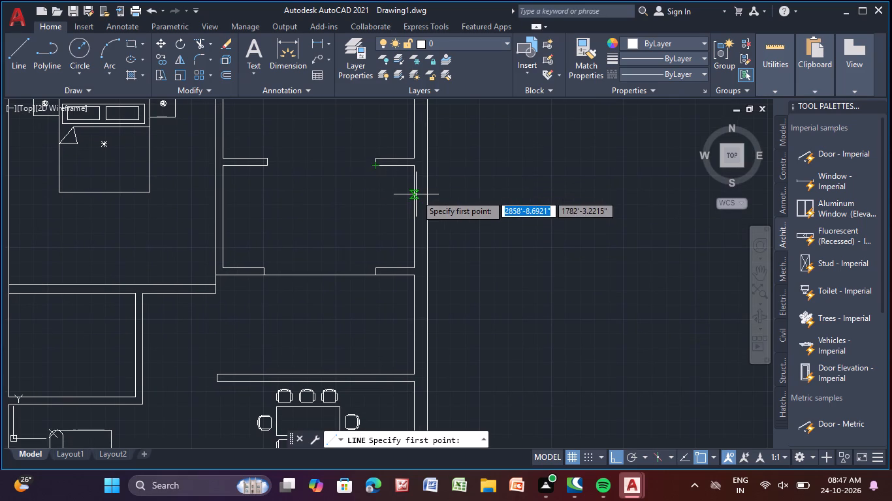
scroll(416, 194, up, 4)
scroll(413, 190, down, 2)
middle_drag(412, 192, 394, 221)
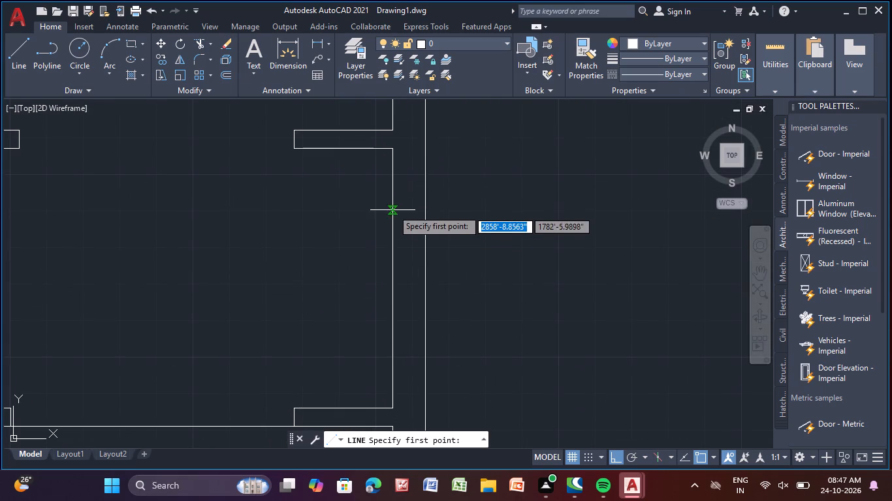
click(392, 193)
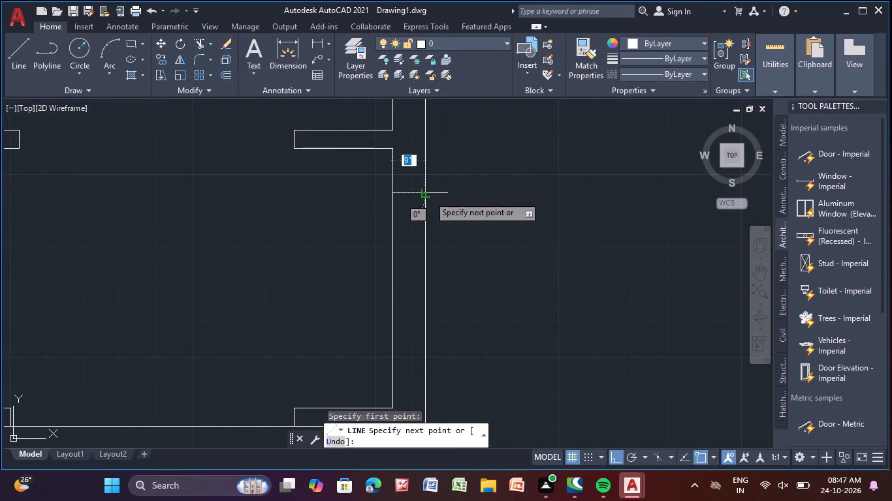
click(428, 196)
middle_drag(446, 360, 439, 281)
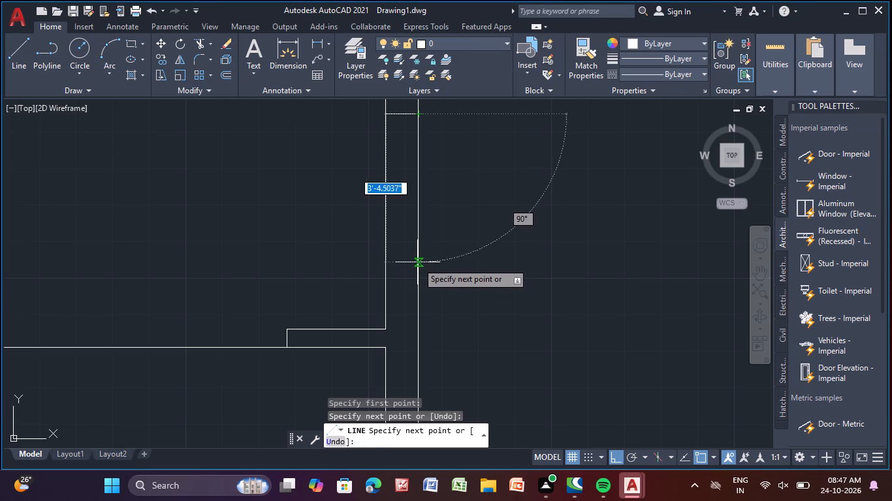
click(417, 260)
click(388, 261)
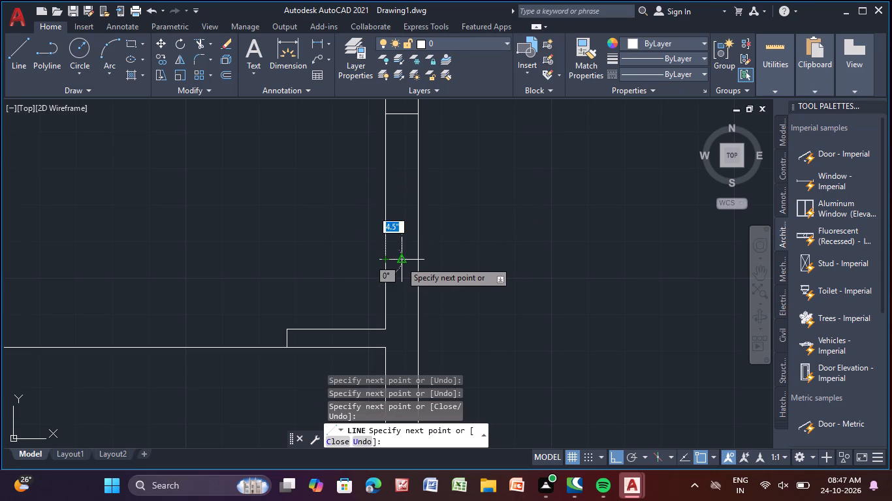
click(400, 261)
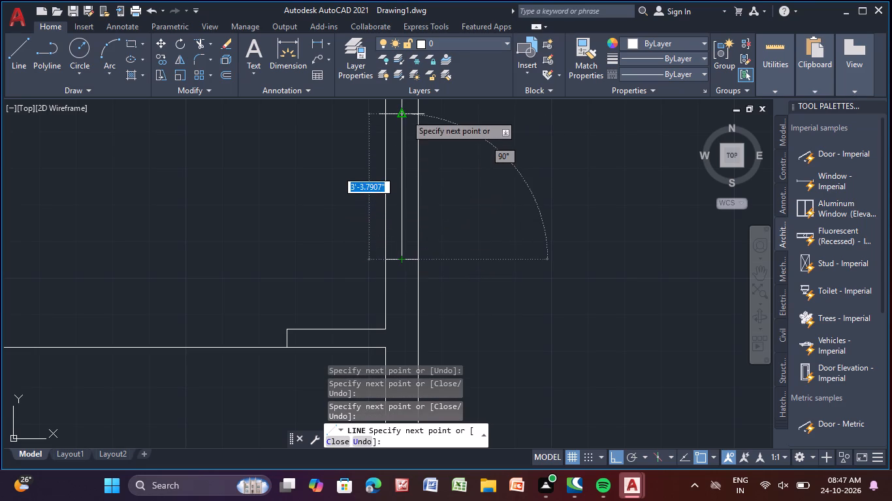
click(406, 114)
key(Escape)
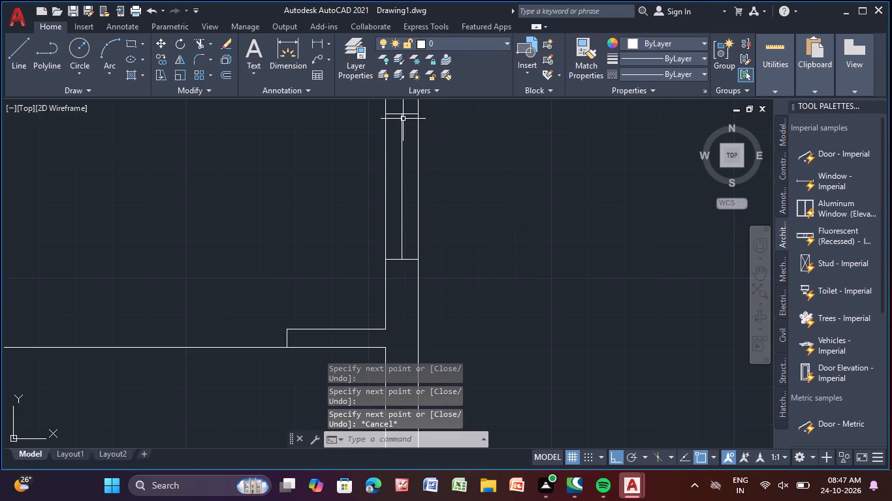
Draw a window with a centre line in the northwestern bedroom's north wall, from the west pillow's outer edge to the headboard's east end.
scroll(392, 147, down, 2)
scroll(412, 220, down, 3)
middle_drag(428, 280, 445, 253)
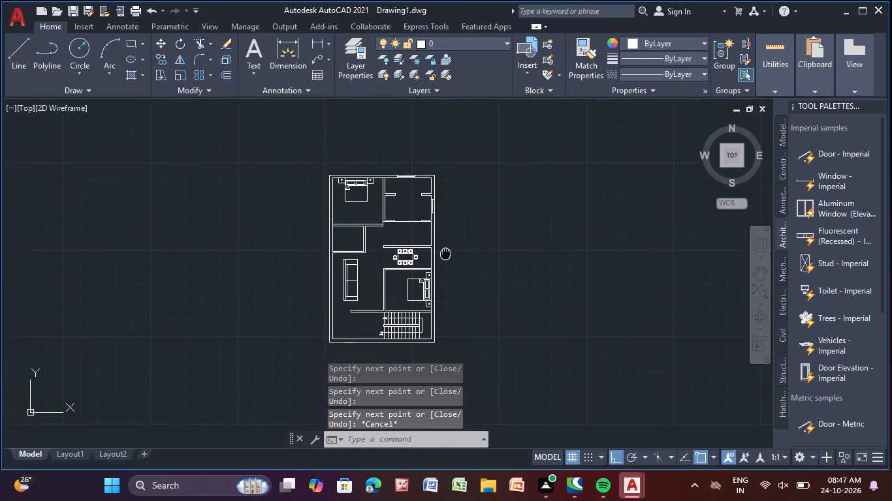
middle_drag(445, 253, 421, 243)
middle_drag(343, 211, 348, 234)
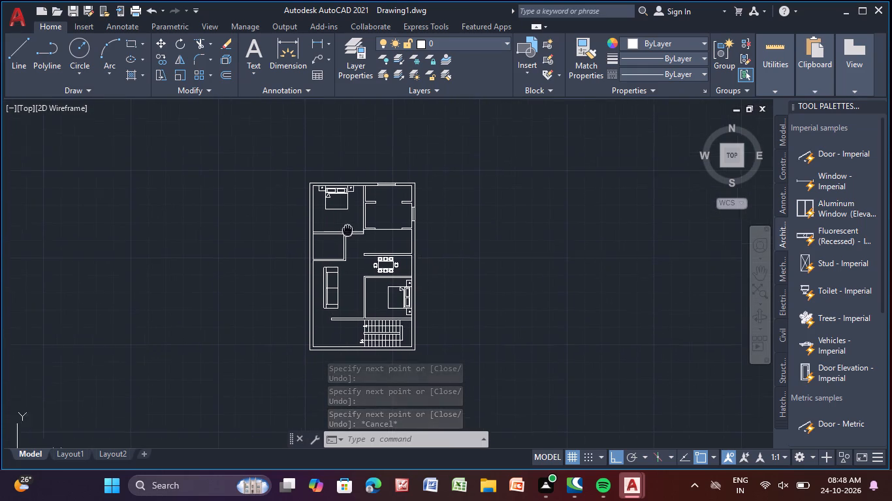
middle_drag(348, 234, 351, 247)
scroll(336, 213, up, 3)
middle_drag(340, 209, 340, 243)
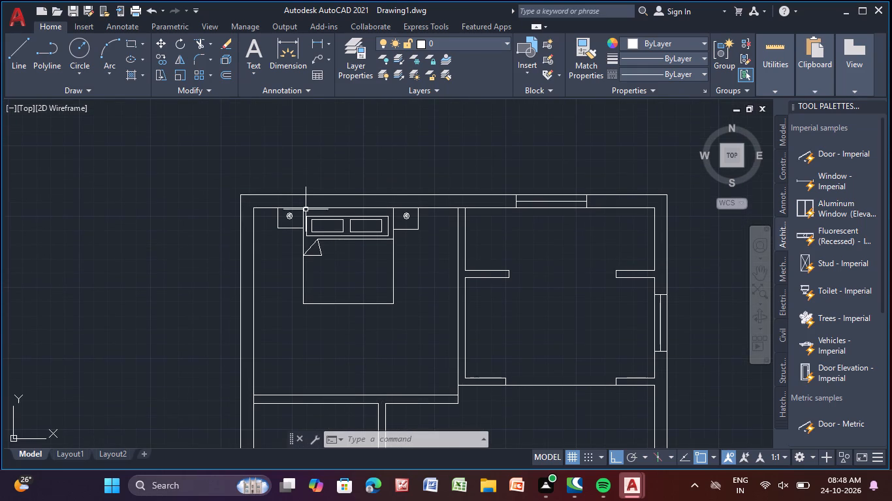
click(20, 46)
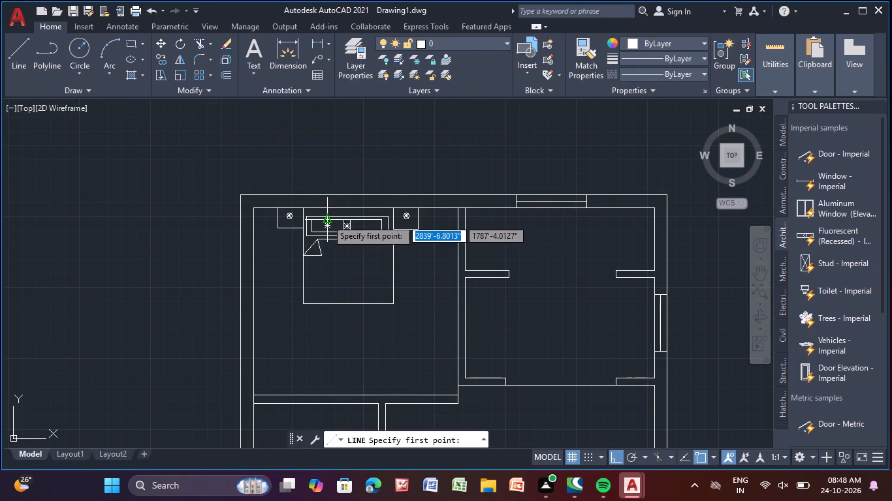
scroll(323, 202, up, 3)
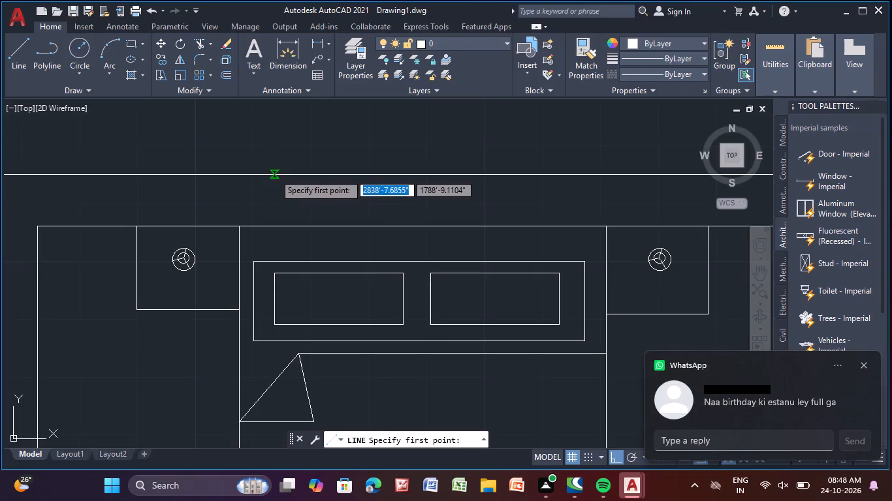
click(274, 174)
click(277, 226)
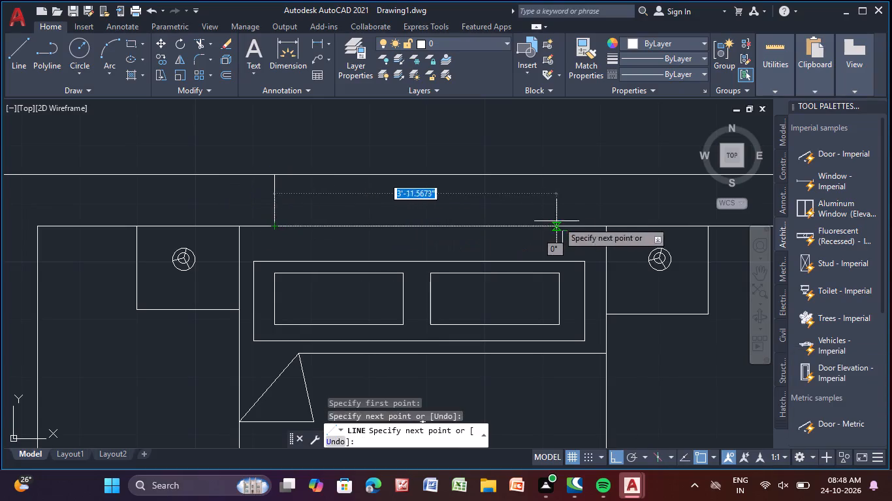
click(584, 226)
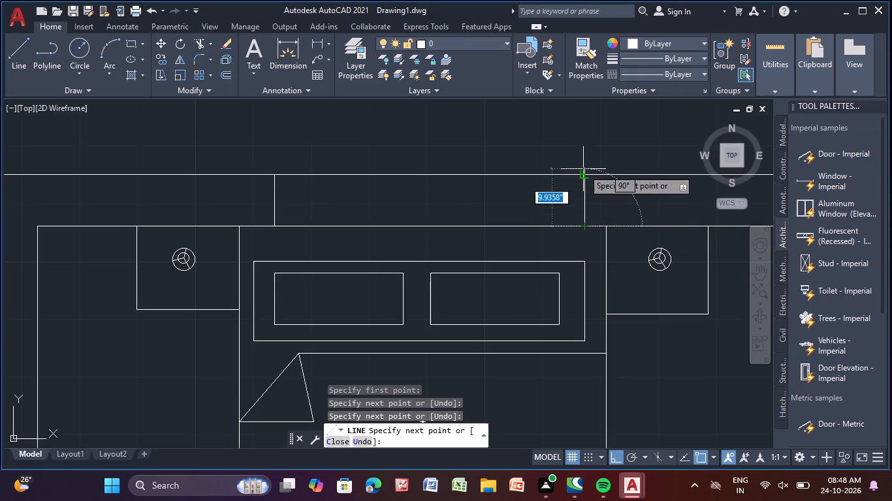
click(583, 172)
click(585, 202)
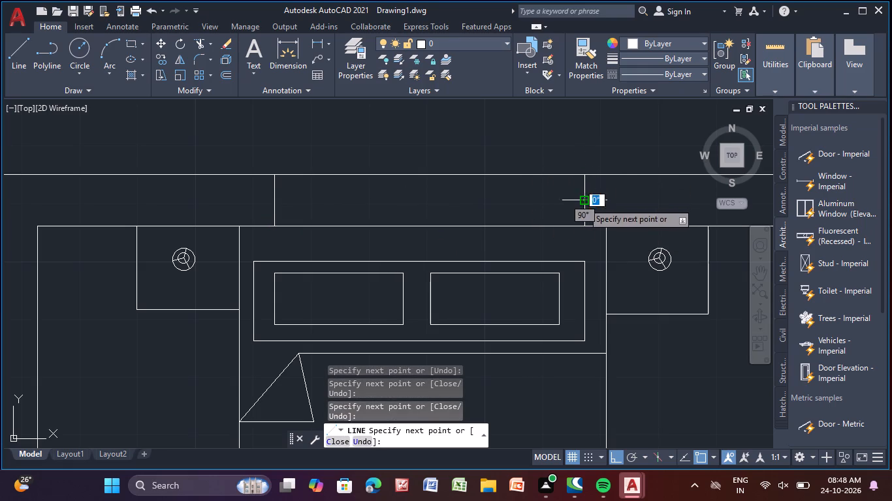
click(278, 201)
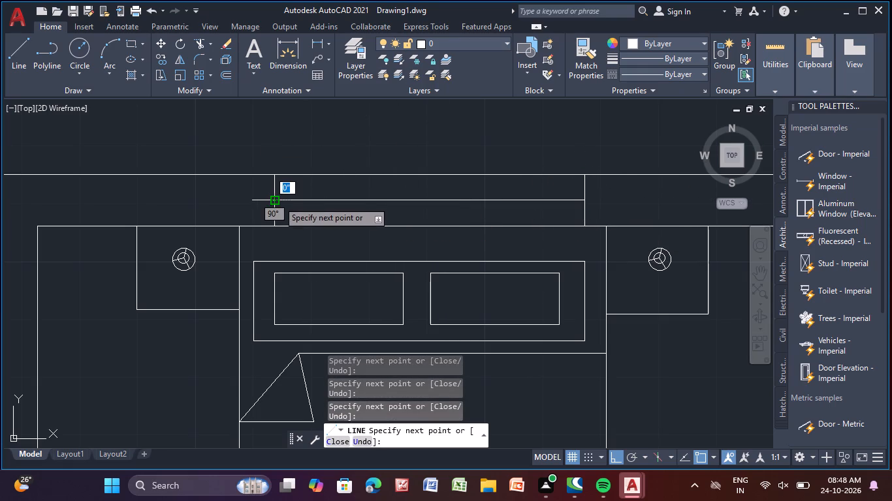
key(Escape)
Draw a window about 4'-9" long in the northwestern bedroom's west wall, using two cross lines and a centre line.
scroll(283, 206, down, 2)
middle_drag(311, 258, 361, 168)
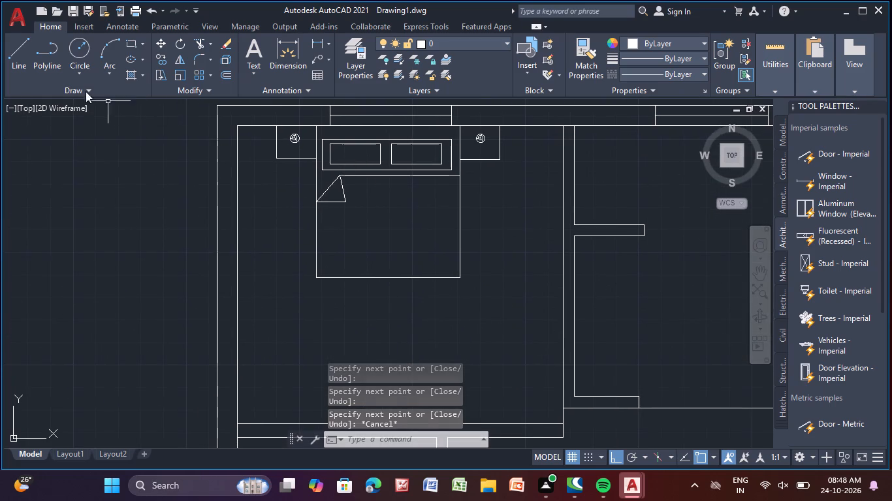
click(28, 48)
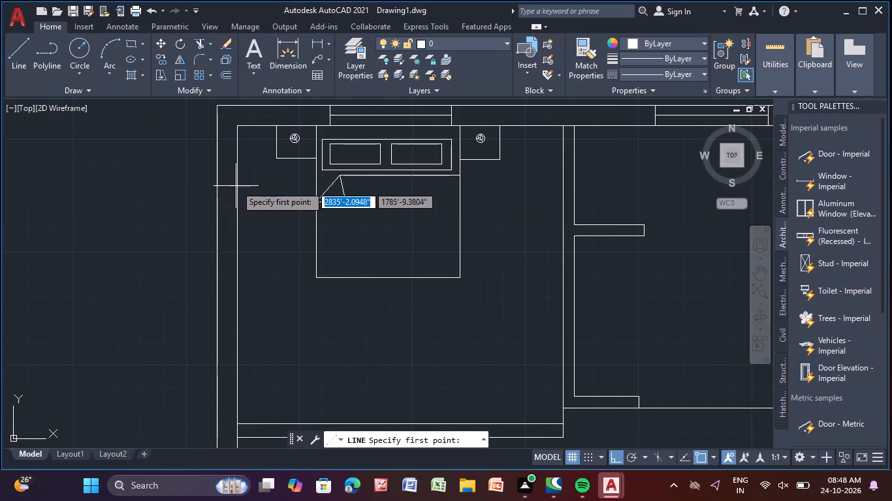
click(236, 183)
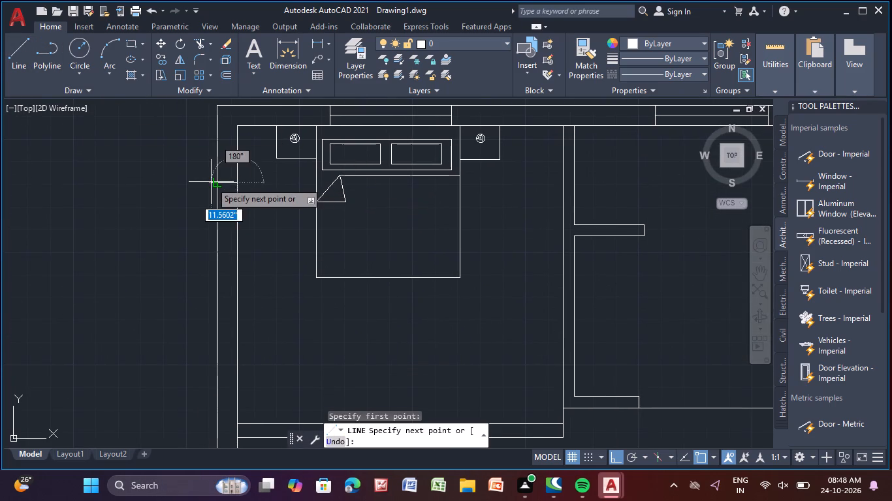
click(215, 180)
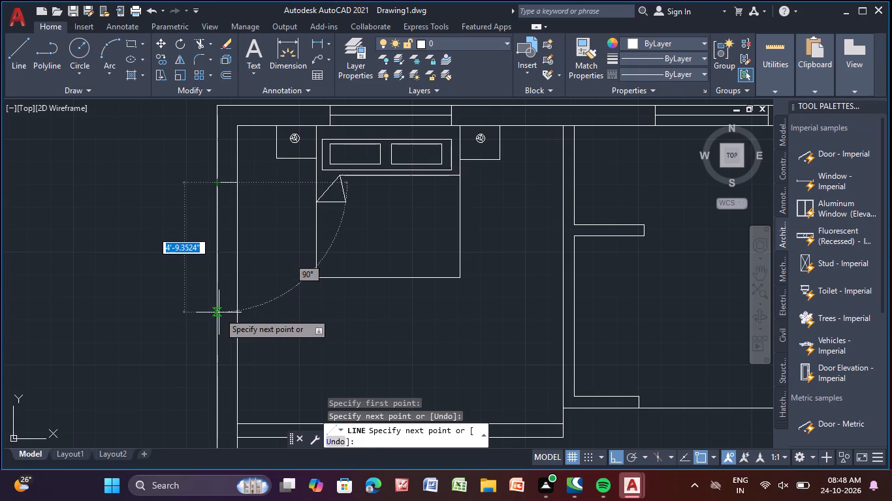
click(219, 312)
click(240, 313)
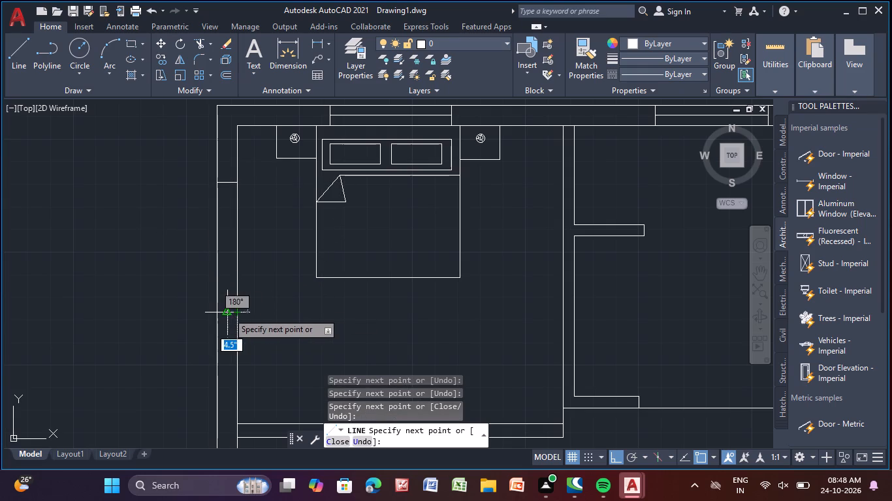
click(228, 312)
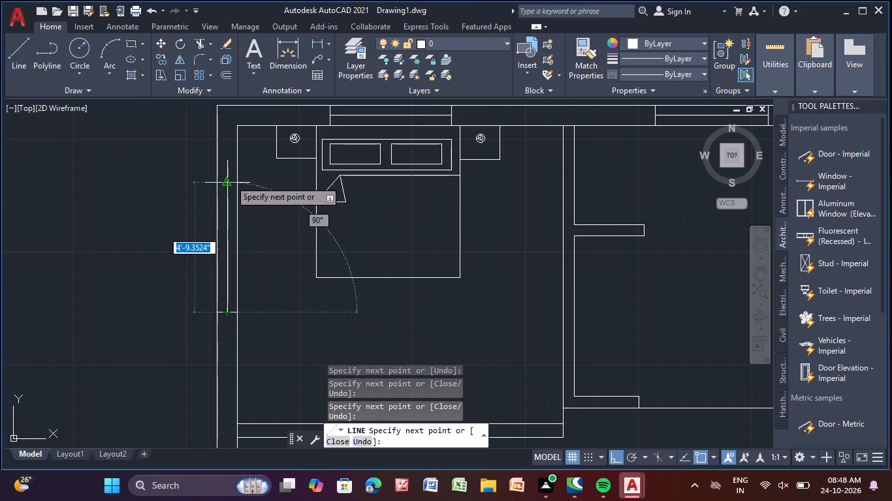
click(229, 180)
key(Escape)
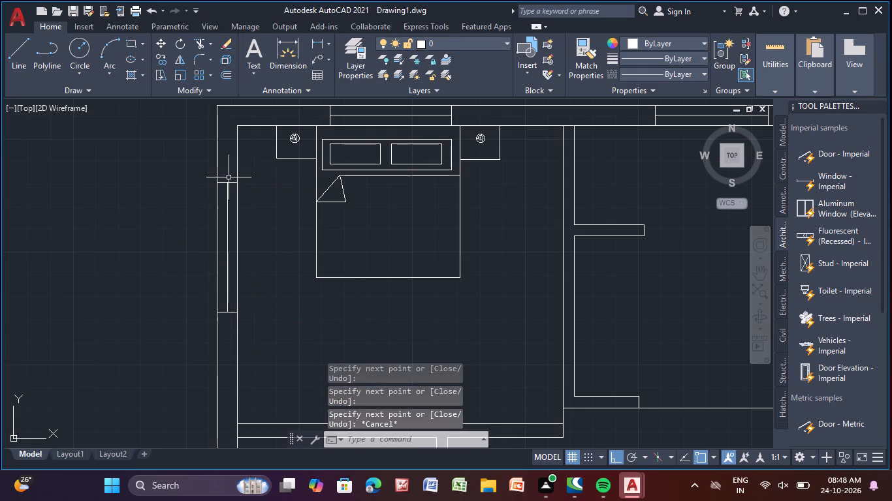
Draw a window about 4'-4" long in the southeastern bedroom's east wall behind the headboard, with two cross lines and a centre line.
scroll(254, 251, down, 1)
middle_drag(259, 277, 257, 279)
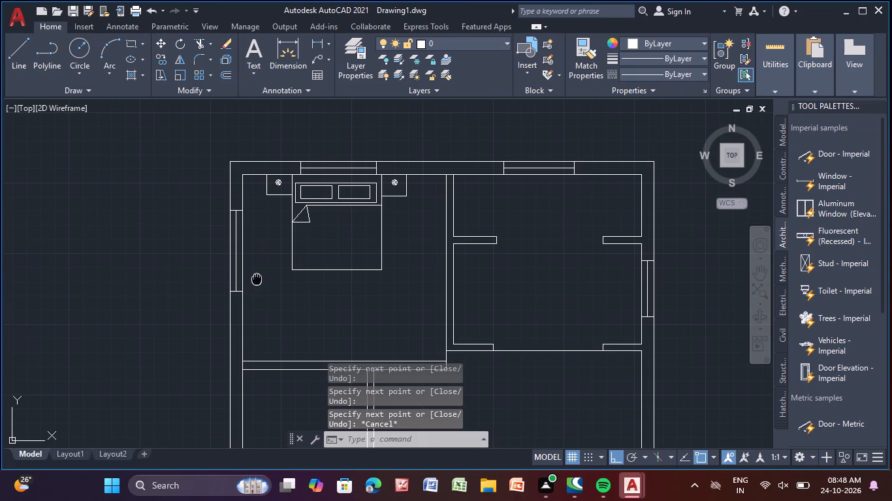
middle_drag(257, 279, 215, 129)
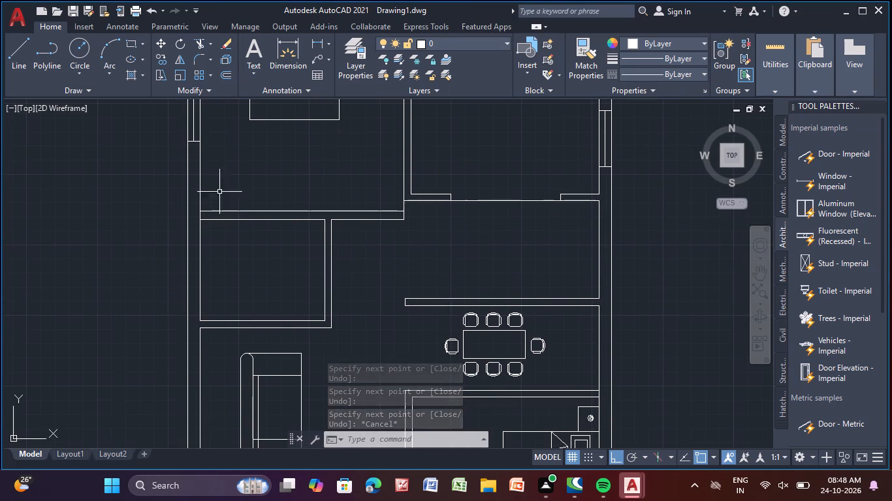
middle_drag(281, 290, 193, 129)
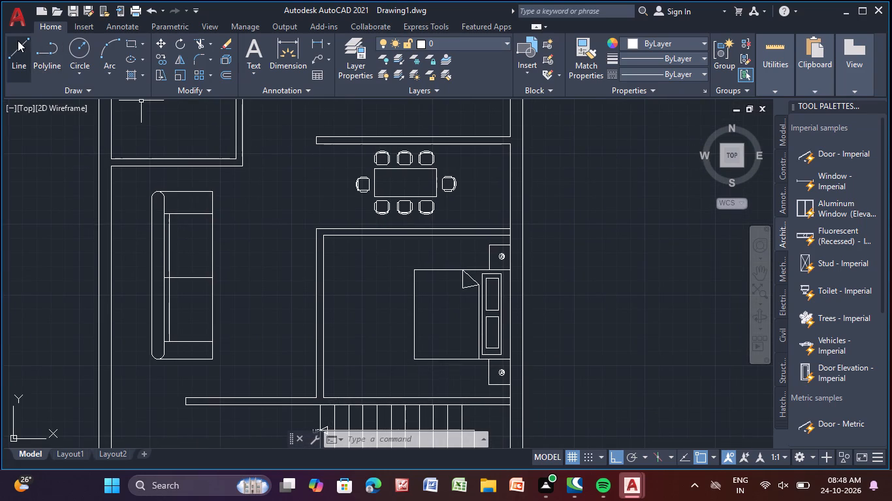
click(18, 48)
middle_drag(460, 245, 416, 219)
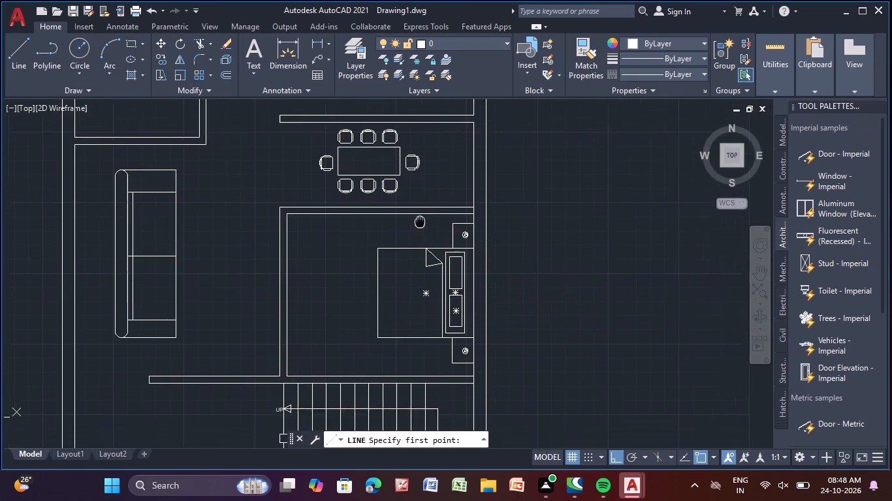
middle_drag(416, 219, 342, 168)
scroll(400, 205, up, 3)
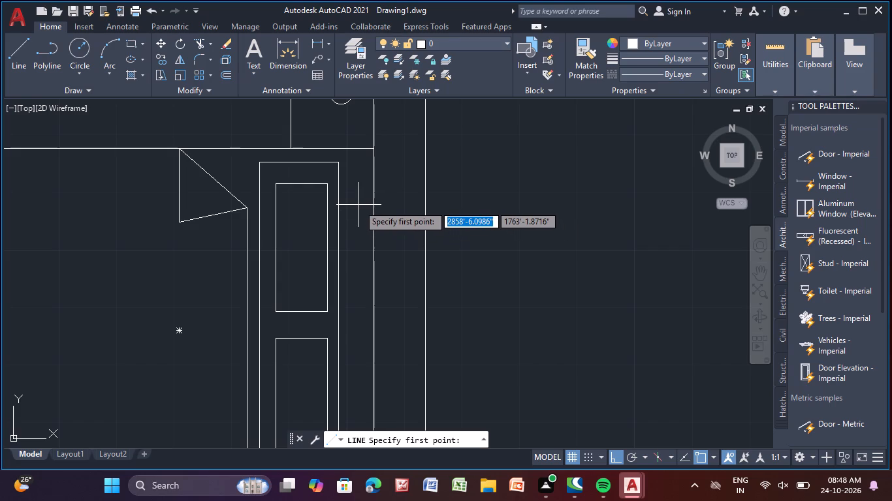
scroll(358, 205, down, 1)
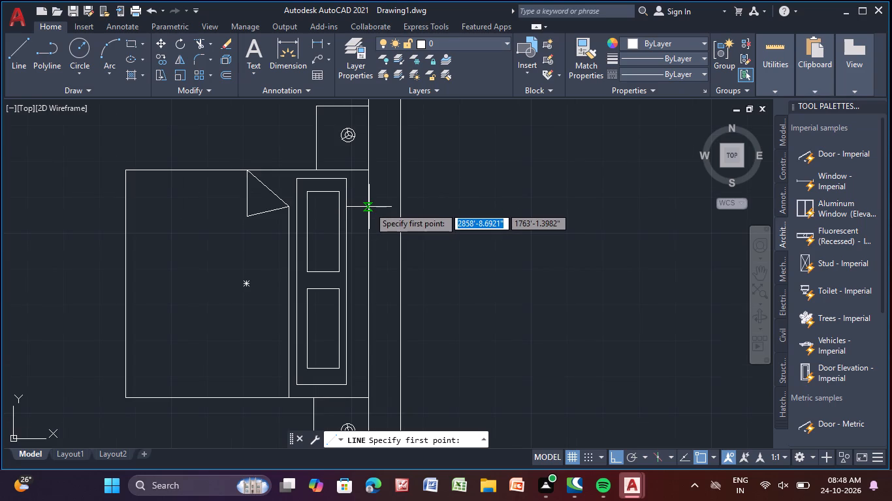
click(368, 197)
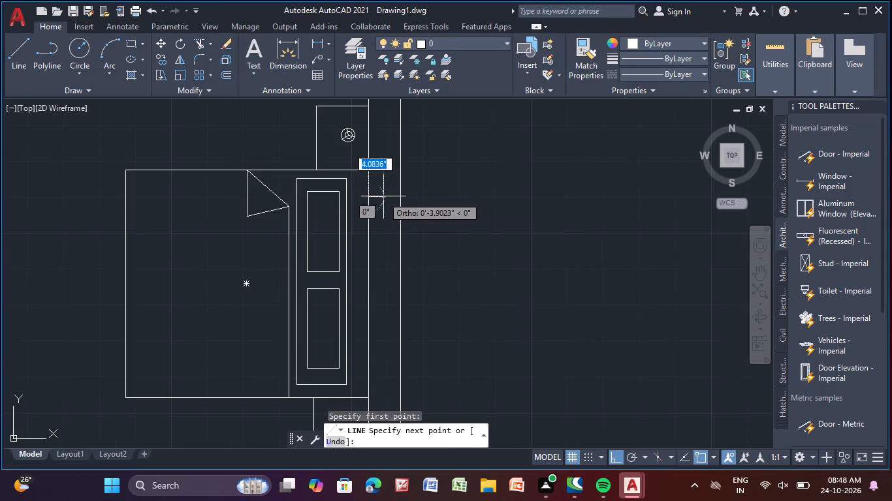
click(402, 197)
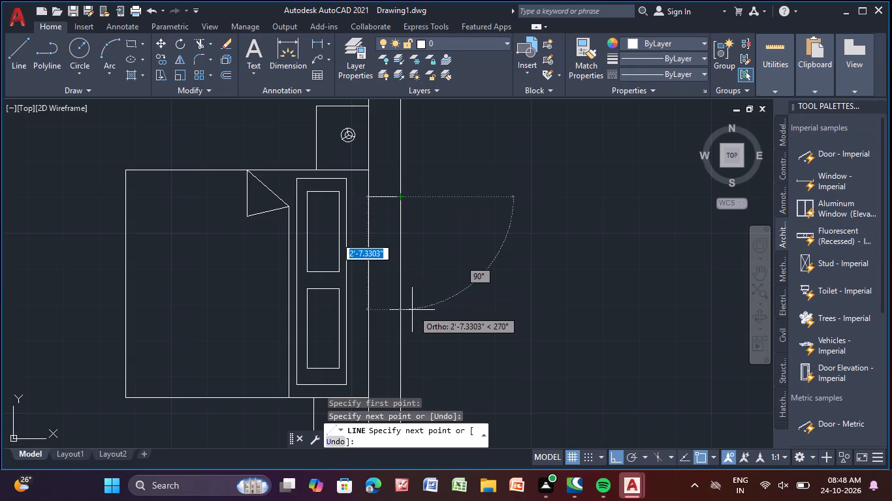
middle_drag(412, 310, 407, 228)
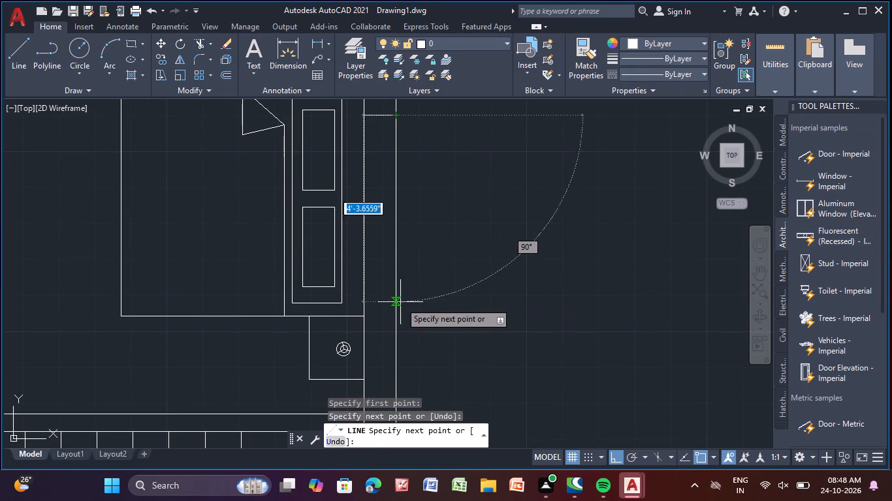
click(398, 303)
click(363, 302)
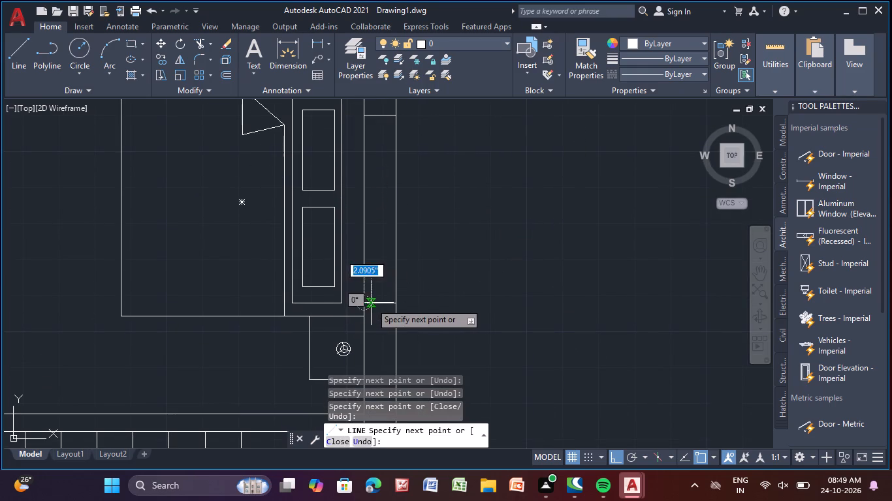
click(378, 301)
middle_drag(368, 166, 368, 166)
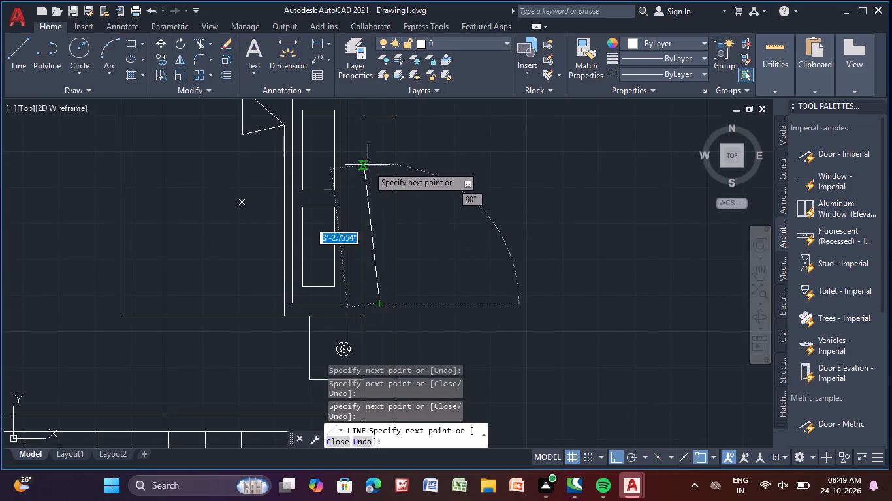
middle_drag(368, 166, 369, 198)
click(383, 150)
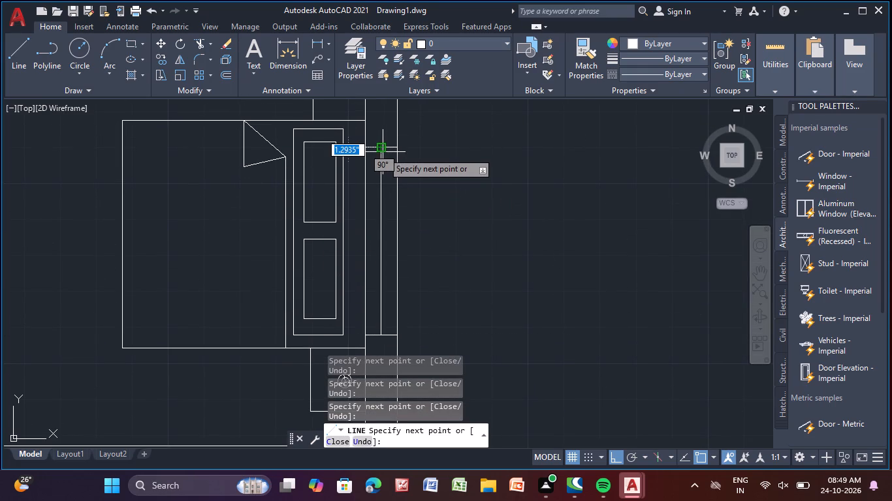
key(Escape)
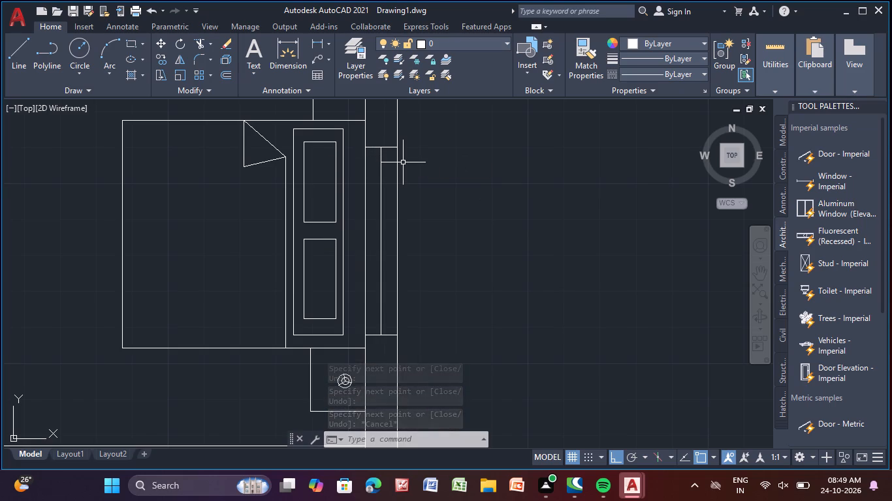
Draw a window about 2'-7" long in the east wall beside the dining table, with 9" cross lines and a centre line.
scroll(452, 267, down, 1)
middle_drag(479, 296, 476, 254)
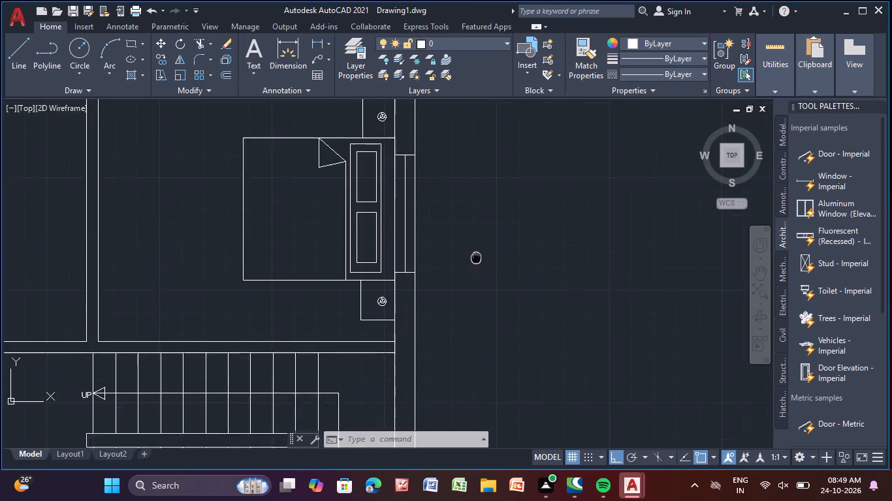
middle_drag(476, 254, 456, 148)
scroll(464, 171, down, 2)
middle_drag(462, 197, 470, 359)
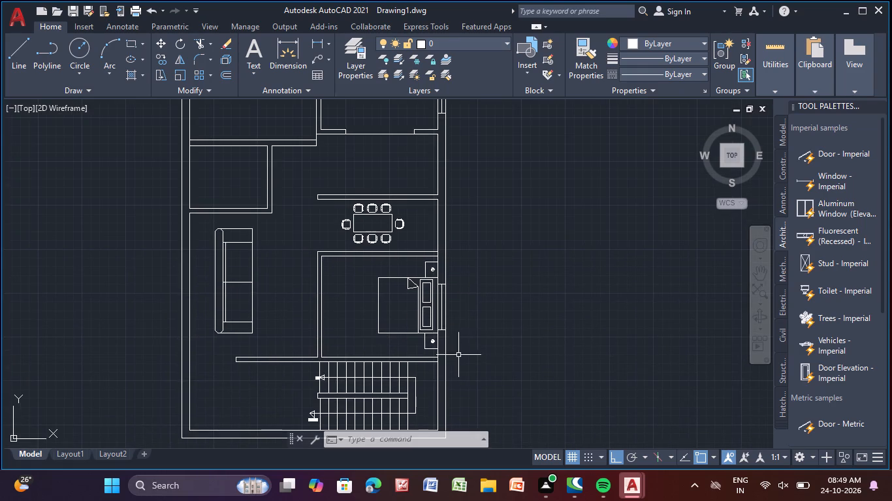
middle_drag(343, 328, 403, 307)
middle_drag(402, 307, 397, 336)
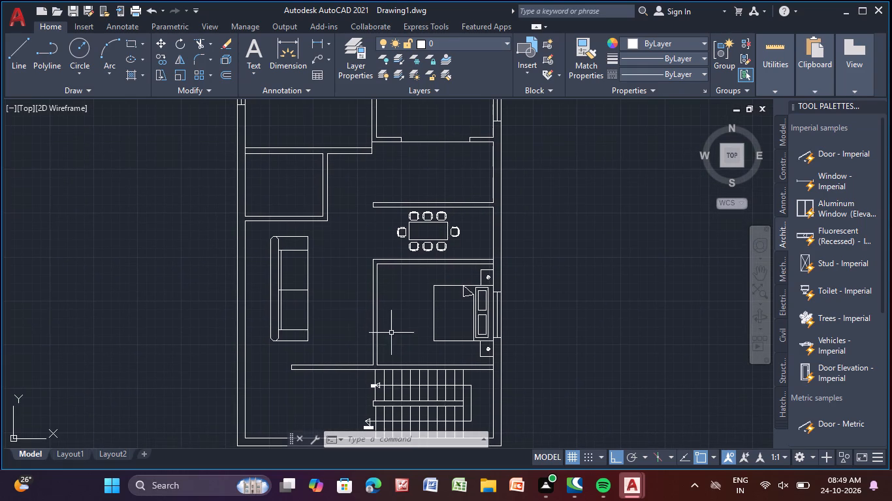
click(18, 57)
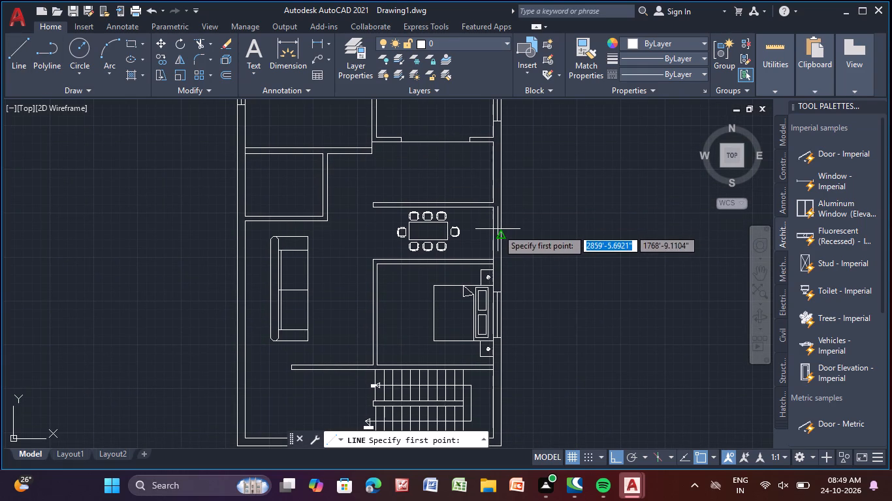
scroll(494, 232, up, 2)
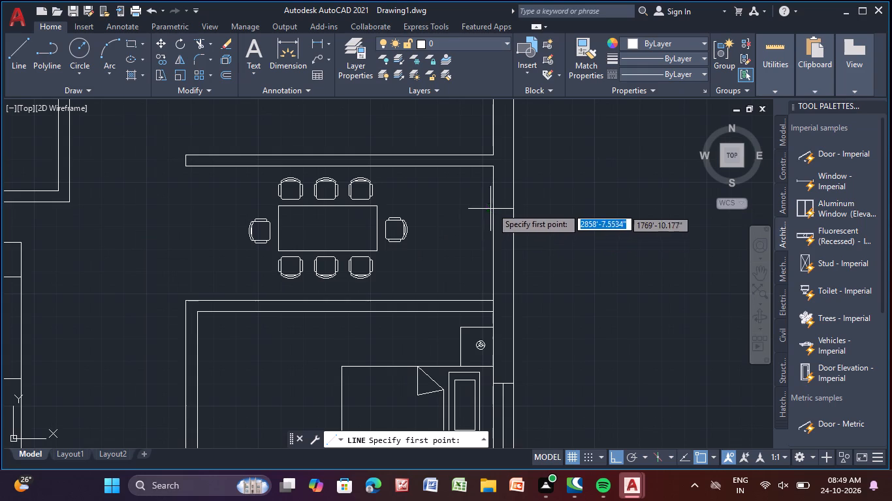
middle_drag(492, 204, 451, 195)
scroll(453, 190, up, 1)
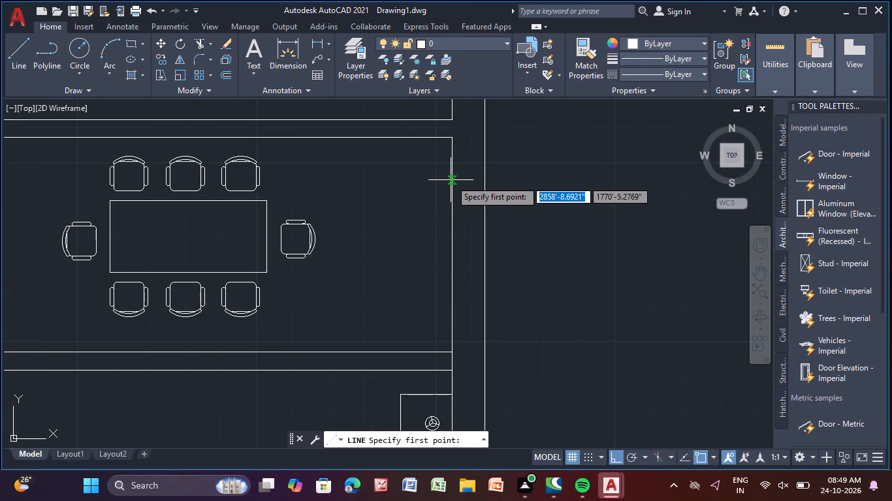
click(452, 184)
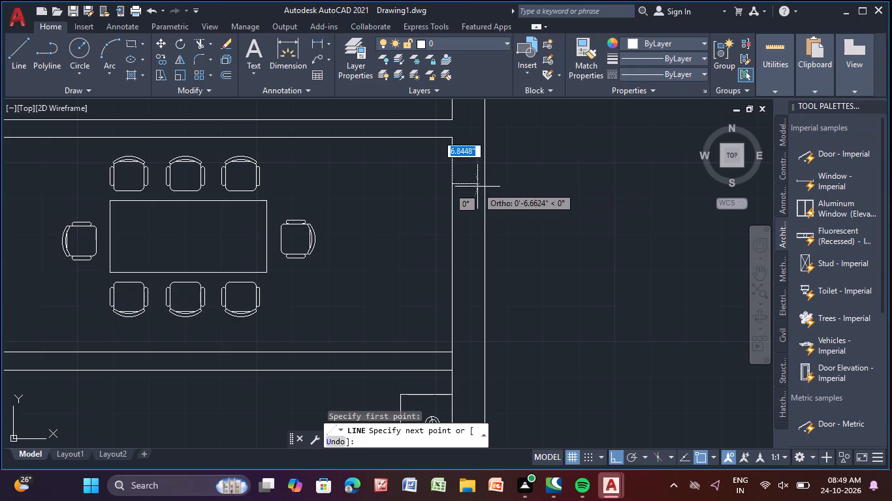
click(486, 187)
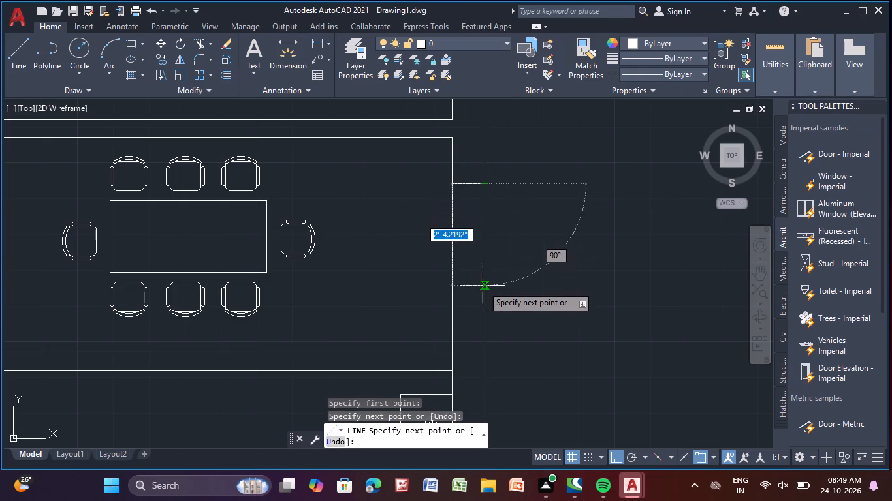
click(485, 297)
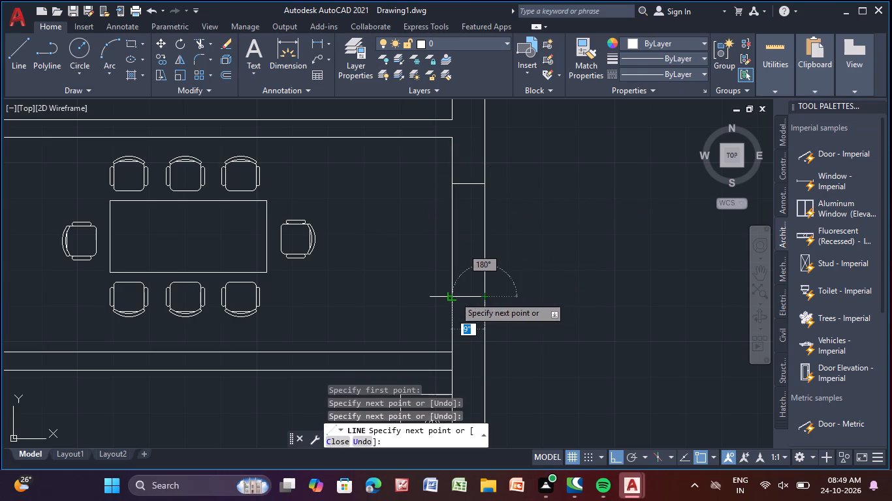
click(452, 297)
click(465, 296)
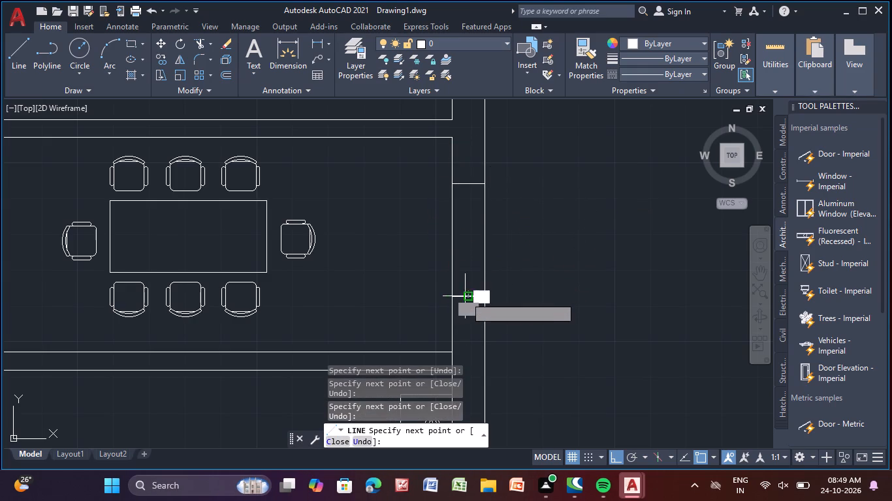
click(466, 187)
key(Escape)
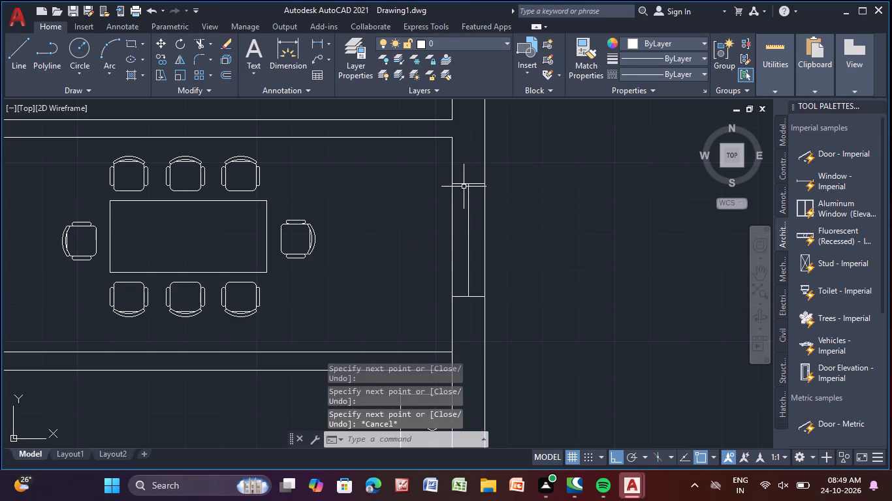
Draw a window just over 5' long in the west wall beside the sofa, using two cross lines and a centre line.
scroll(453, 200, down, 2)
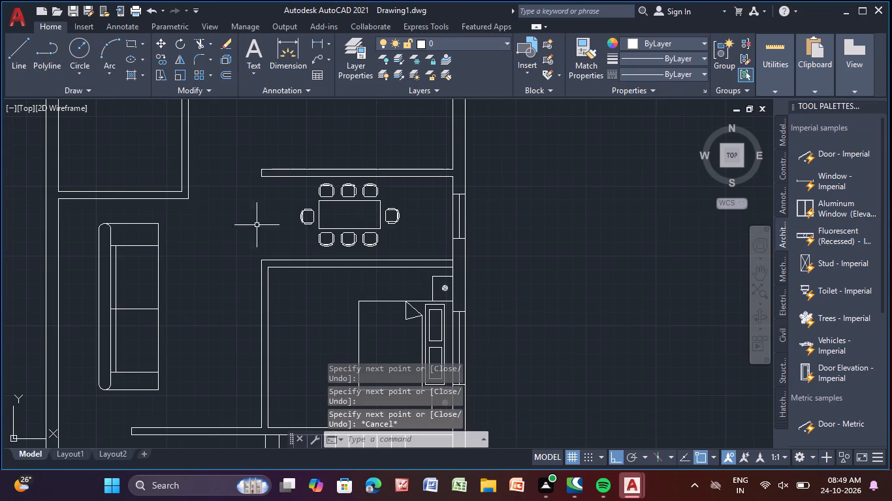
middle_drag(287, 208, 530, 110)
scroll(513, 183, down, 1)
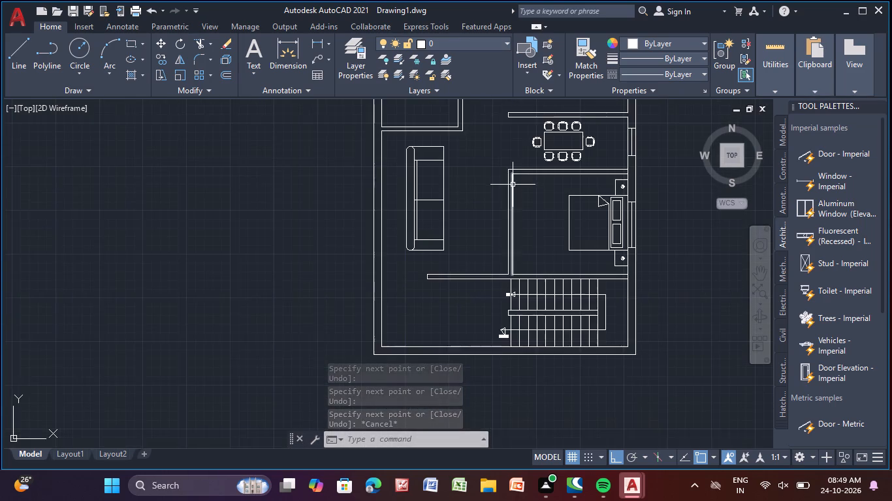
middle_drag(512, 185, 500, 214)
click(8, 55)
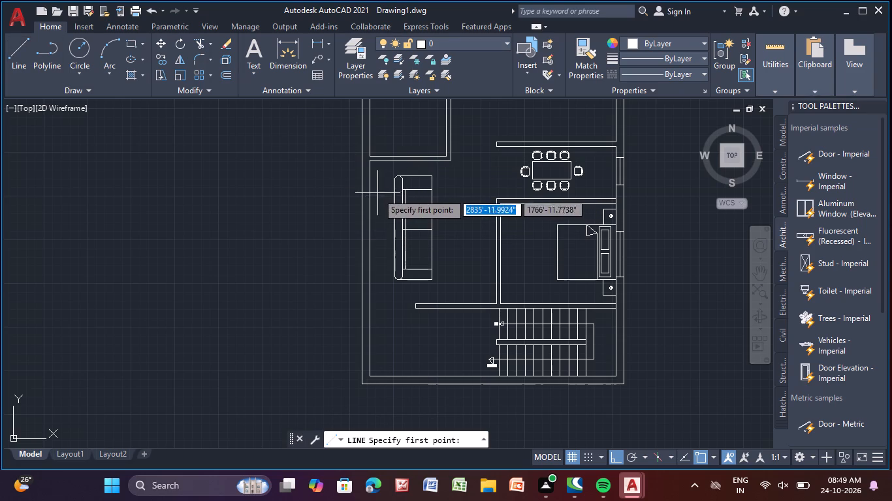
scroll(372, 186, up, 3)
click(354, 183)
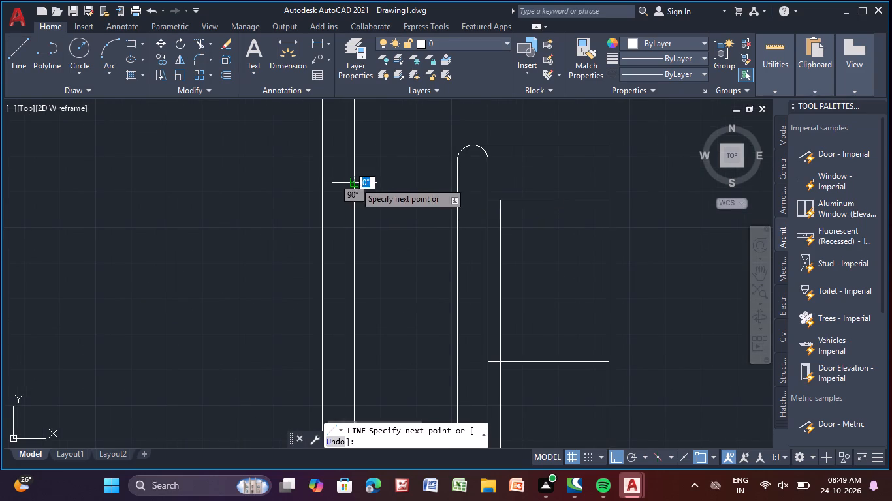
click(321, 181)
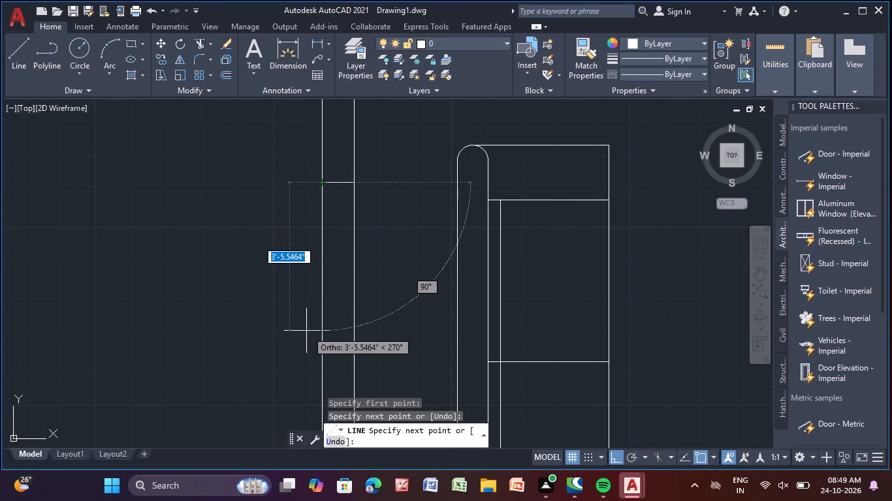
middle_drag(310, 329, 349, 95)
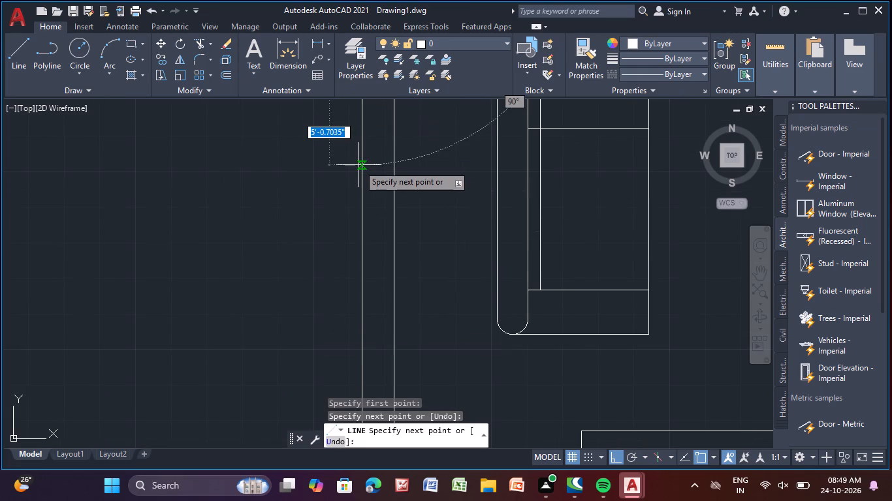
click(362, 172)
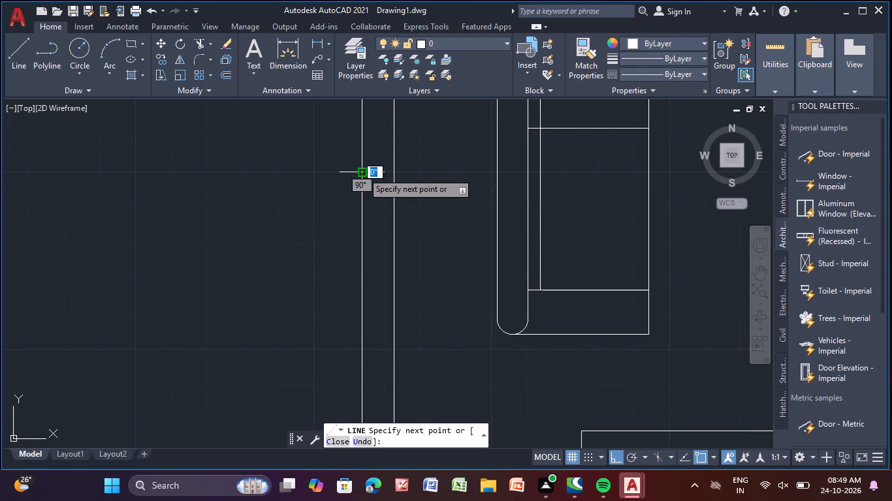
click(391, 172)
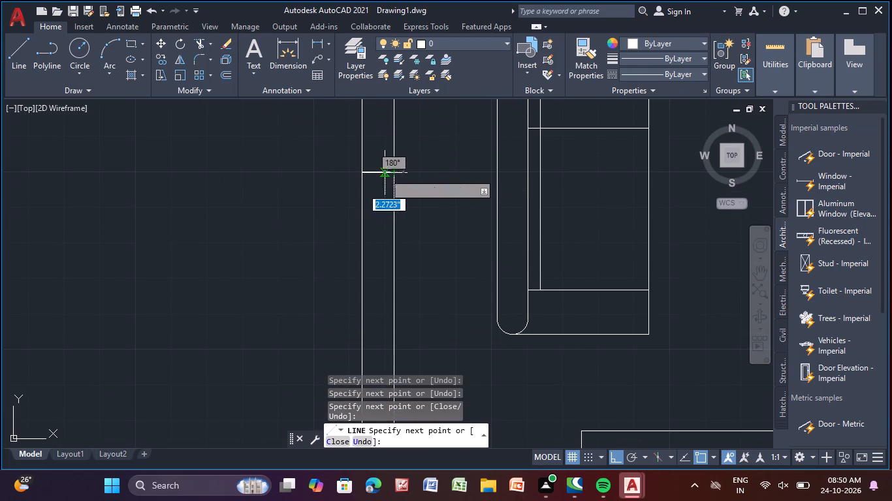
click(376, 173)
scroll(377, 129, down, 2)
middle_drag(376, 132, 355, 287)
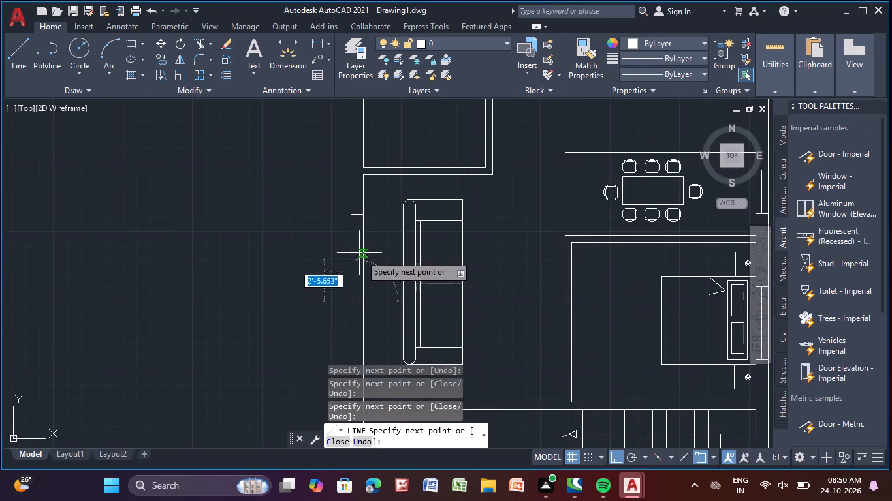
scroll(356, 218, up, 5)
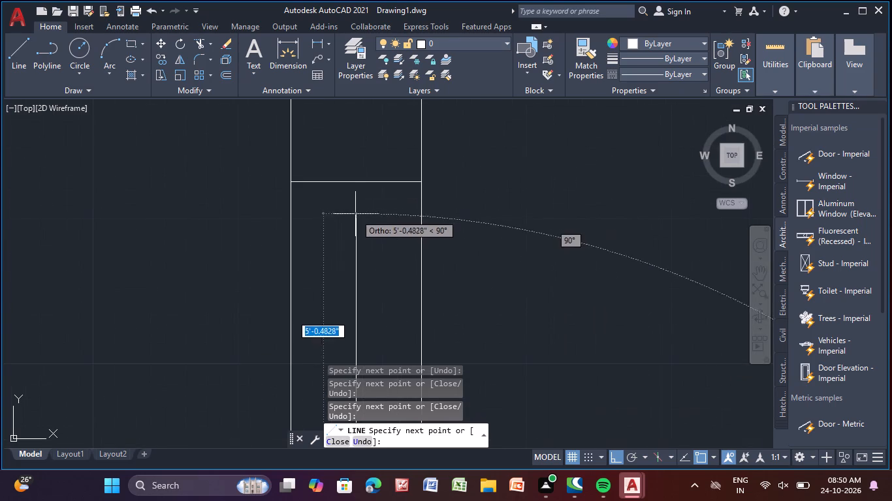
click(356, 179)
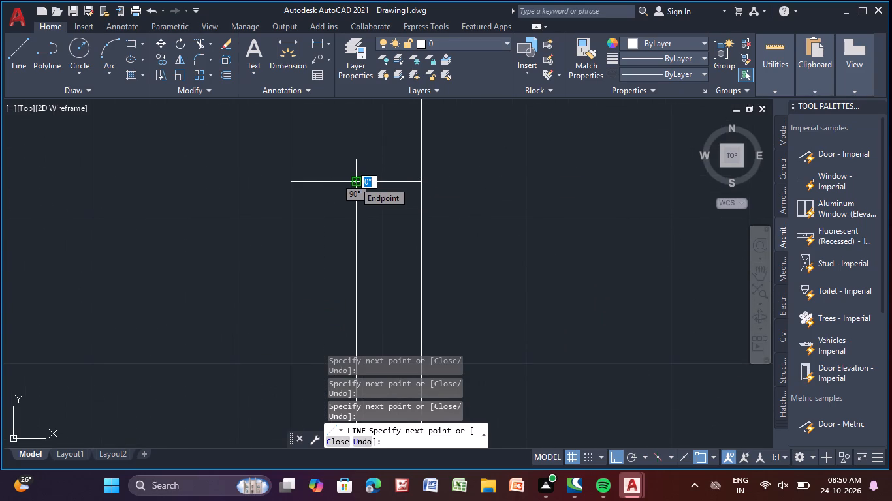
key(Escape)
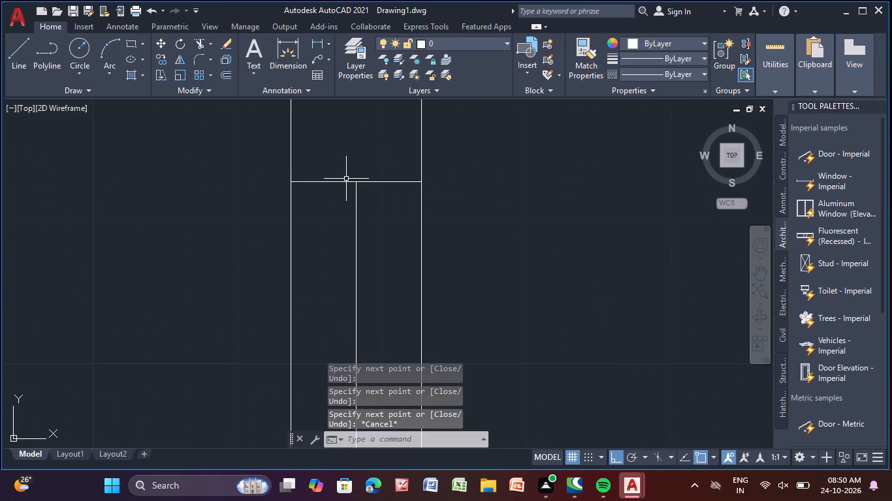
Draw a window in the west wall of the small room between the northwestern bedroom and the sofa area, with 9" cross lines and a centre line.
scroll(346, 177, down, 3)
scroll(357, 266, down, 1)
middle_drag(381, 305, 347, 76)
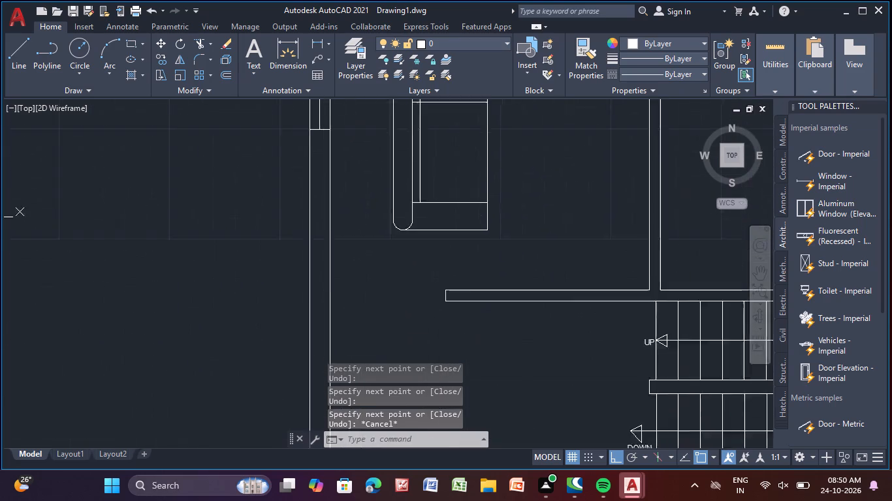
middle_drag(347, 76, 338, 18)
scroll(342, 67, down, 1)
middle_drag(383, 284, 332, 204)
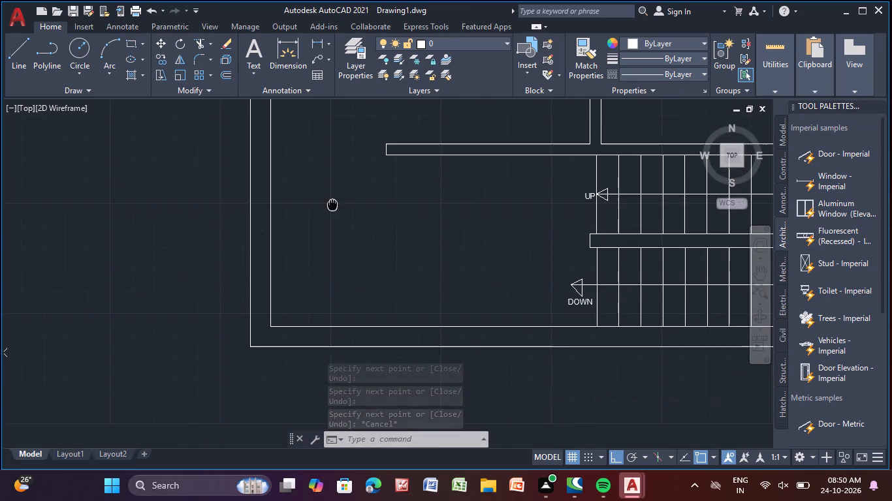
middle_drag(332, 204, 332, 204)
scroll(334, 206, down, 2)
middle_drag(355, 217, 347, 342)
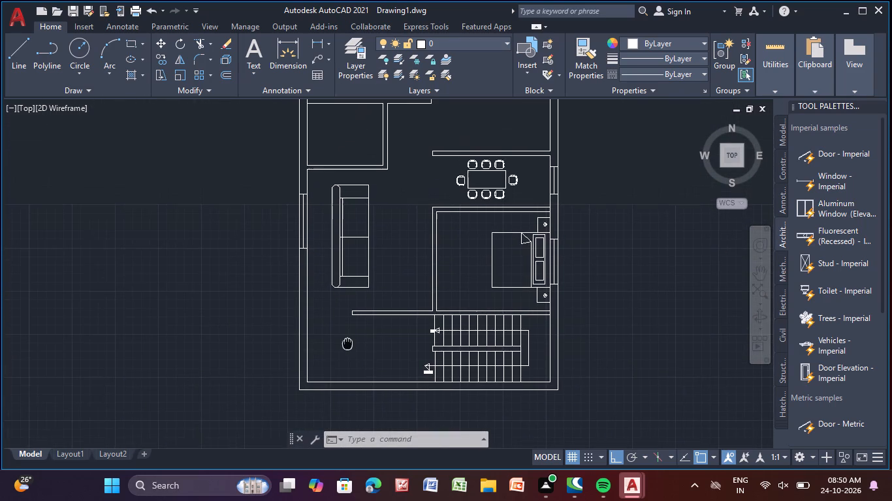
middle_drag(347, 342, 345, 344)
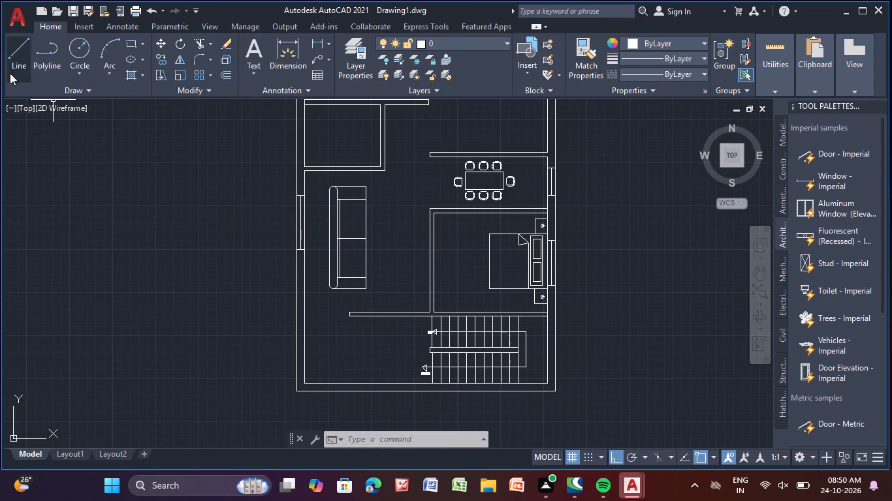
click(19, 53)
middle_drag(188, 189, 172, 225)
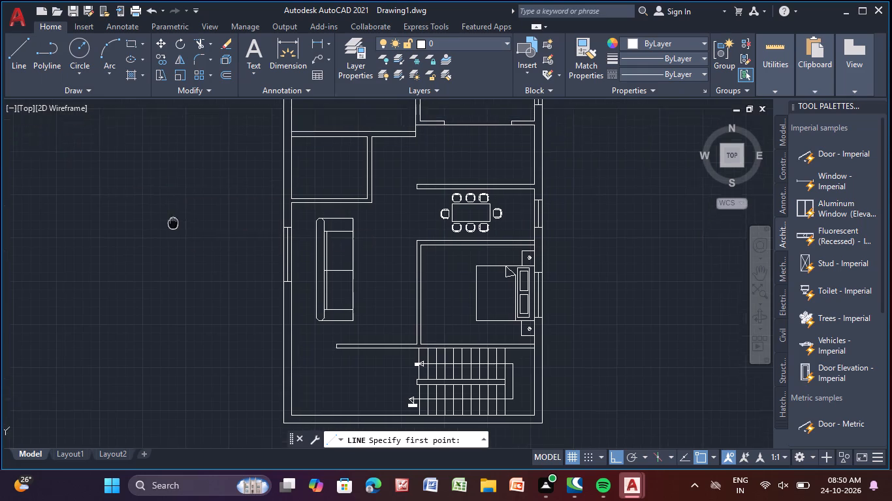
middle_drag(172, 225, 149, 316)
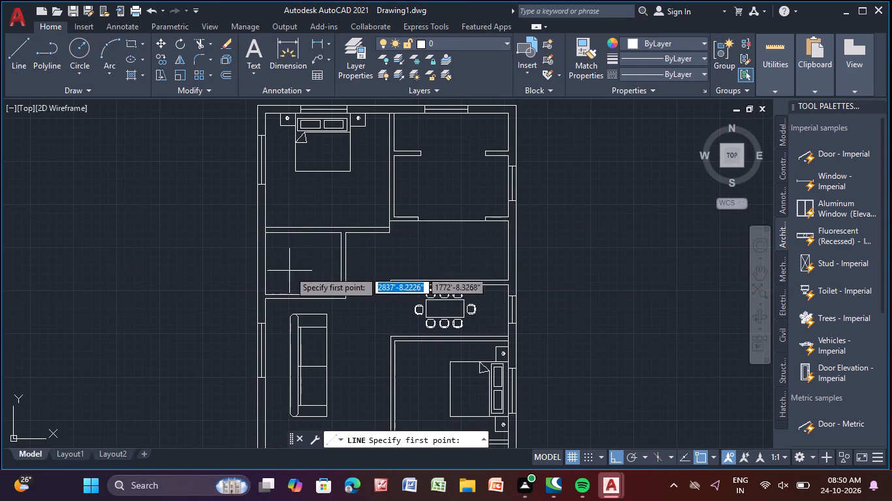
middle_drag(268, 254, 372, 248)
scroll(372, 247, up, 2)
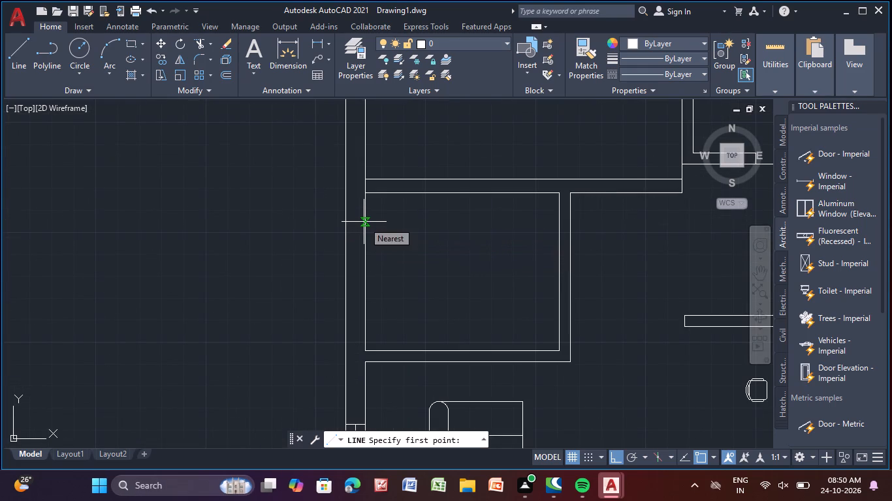
click(364, 221)
click(340, 225)
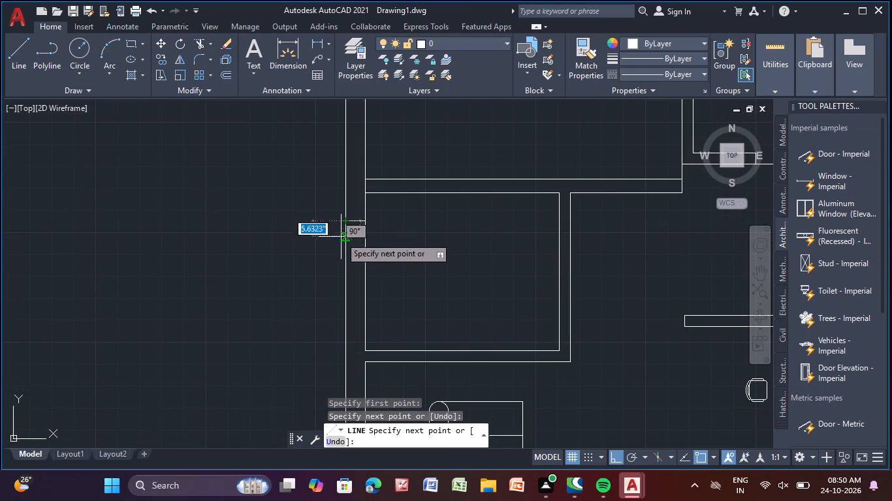
click(344, 292)
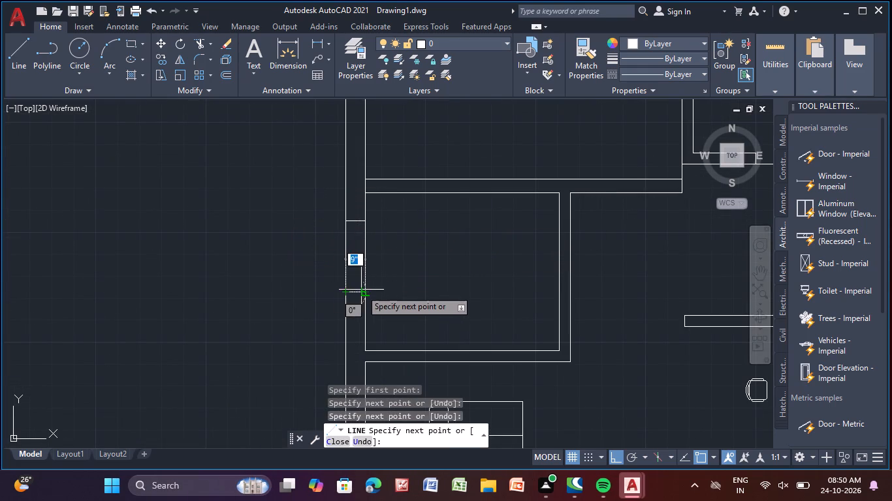
click(366, 290)
click(351, 292)
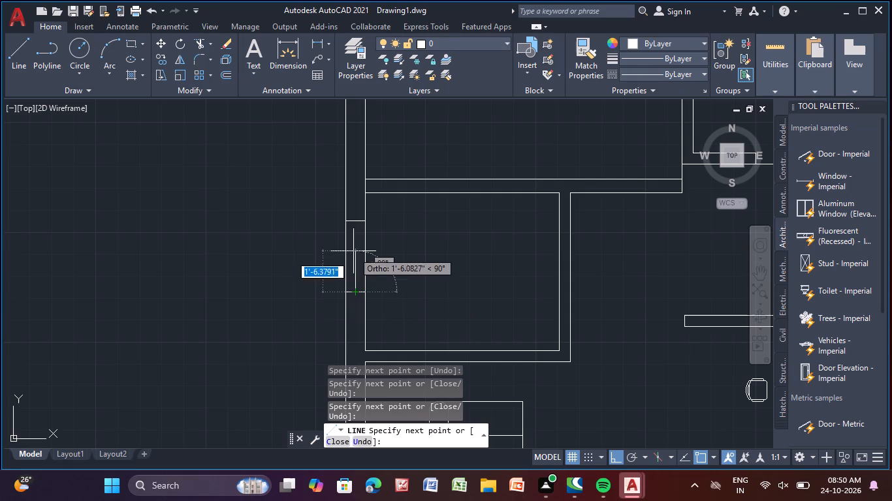
click(354, 218)
key(Escape)
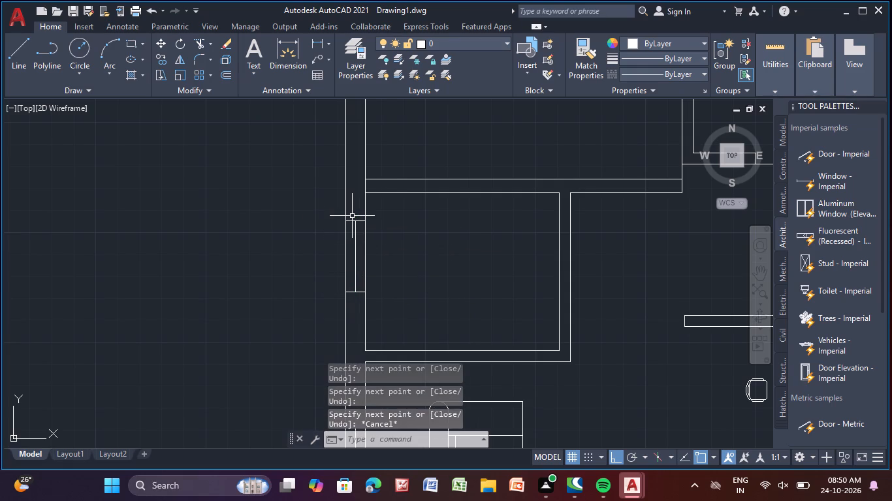
Draw a window about 3'-6.5" long in the wall stub extending west from above the stairs, with two cross lines and a centre line.
scroll(371, 230, down, 2)
middle_drag(411, 273, 391, 223)
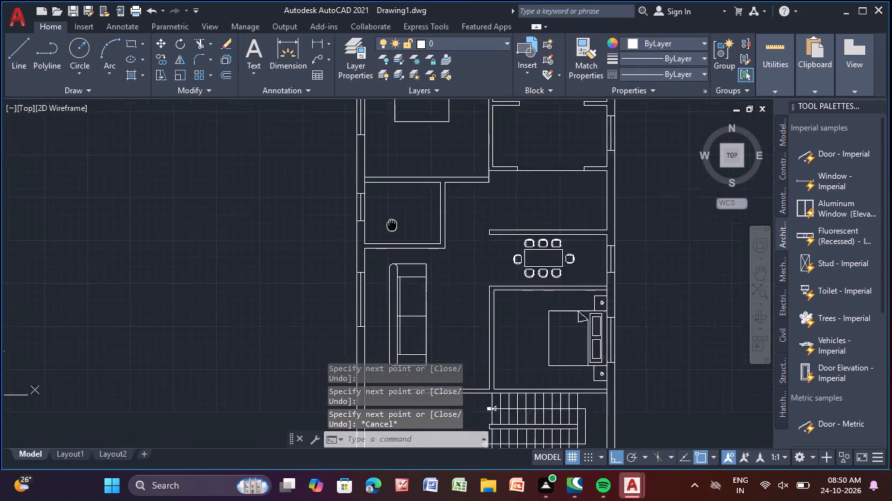
middle_drag(391, 223, 325, 2)
middle_drag(328, 222, 390, 289)
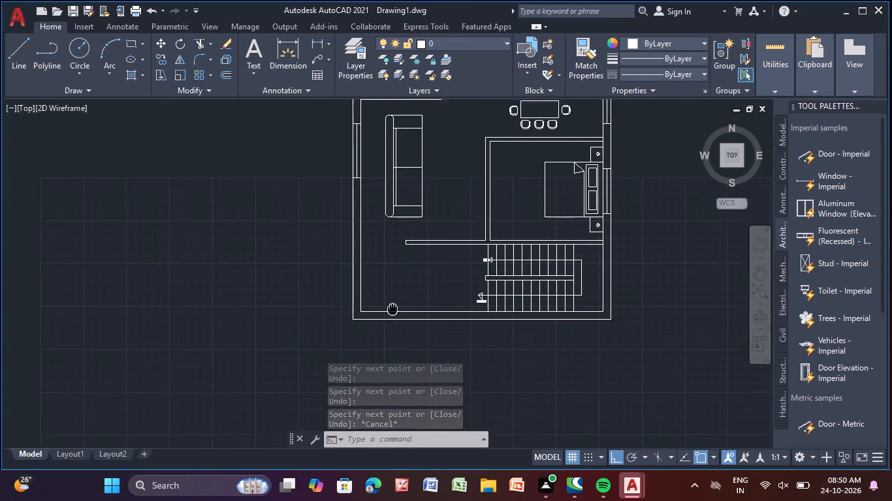
middle_drag(390, 289, 385, 272)
click(18, 54)
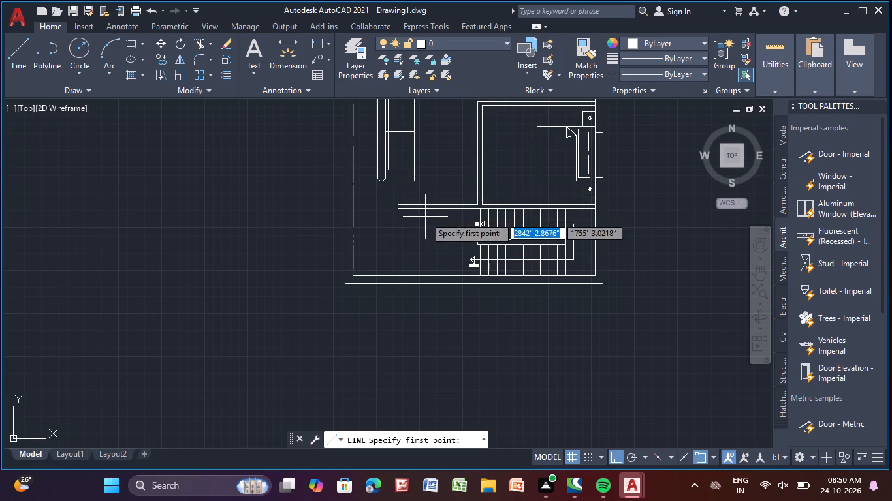
middle_drag(425, 217, 376, 234)
scroll(384, 222, up, 3)
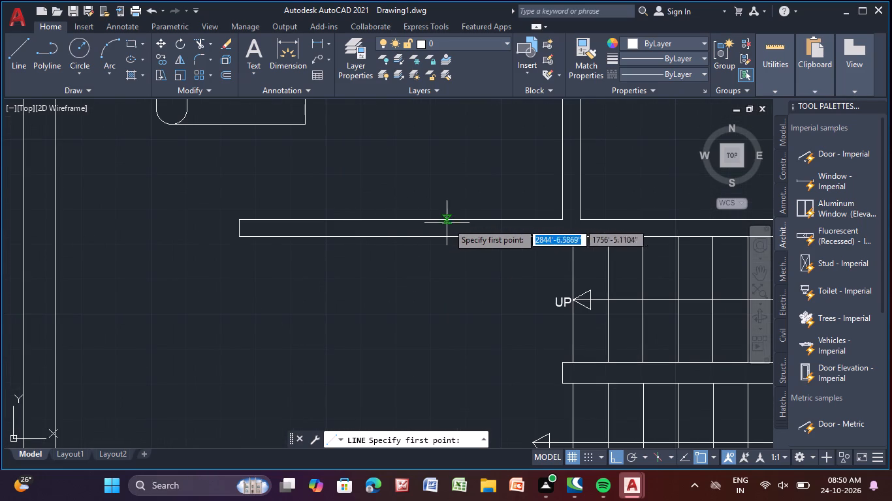
click(473, 218)
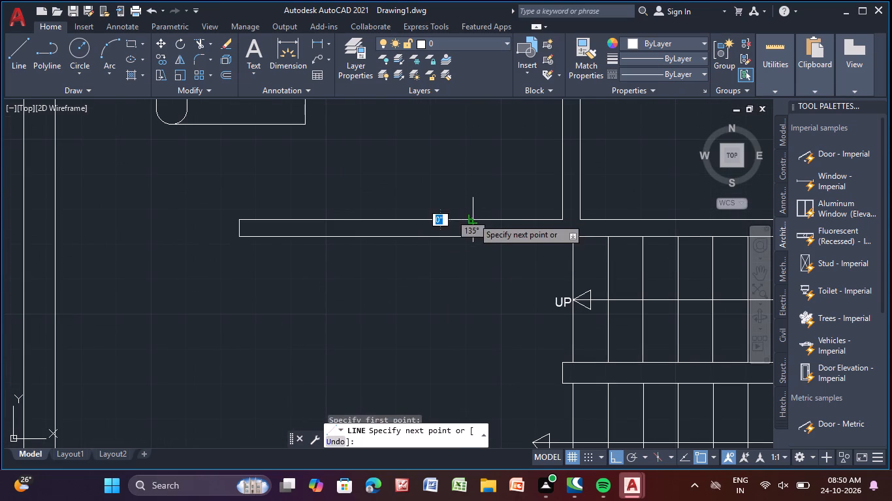
click(474, 242)
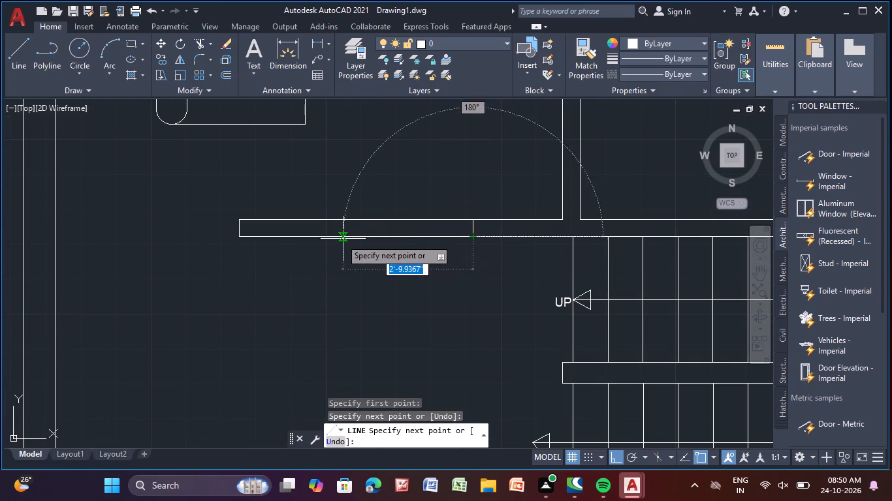
click(324, 236)
click(325, 215)
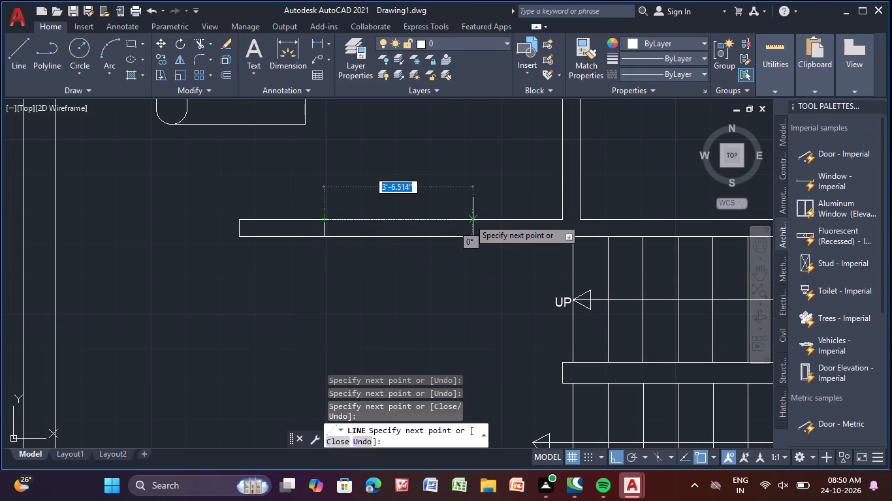
click(473, 219)
click(476, 230)
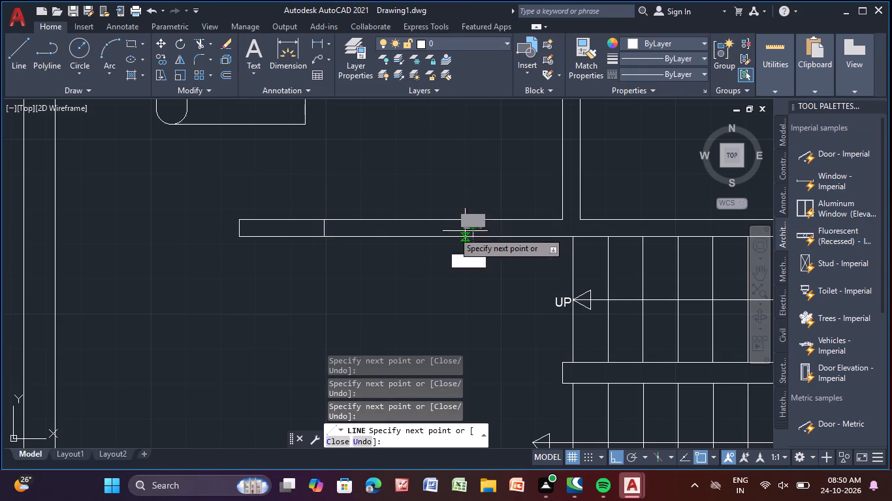
click(323, 232)
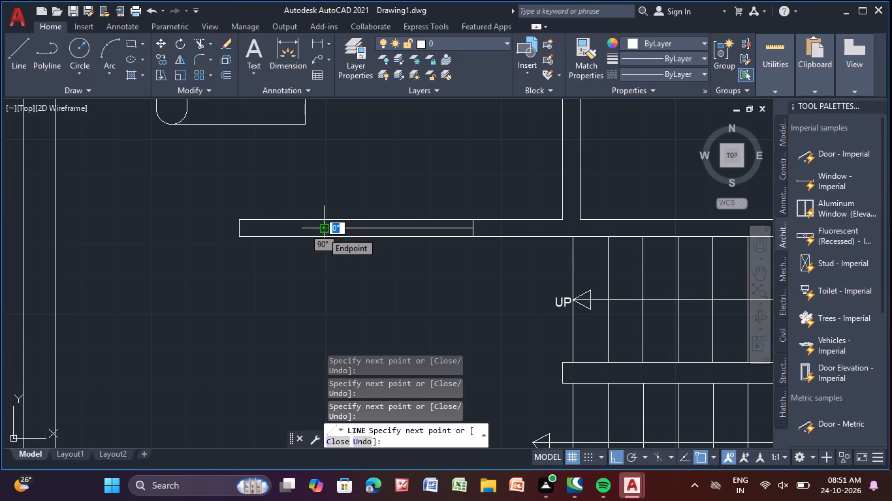
key(Escape)
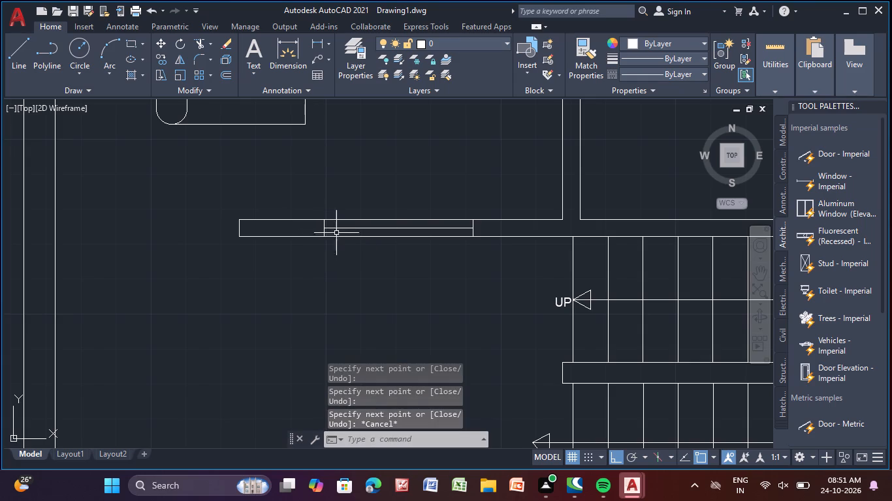
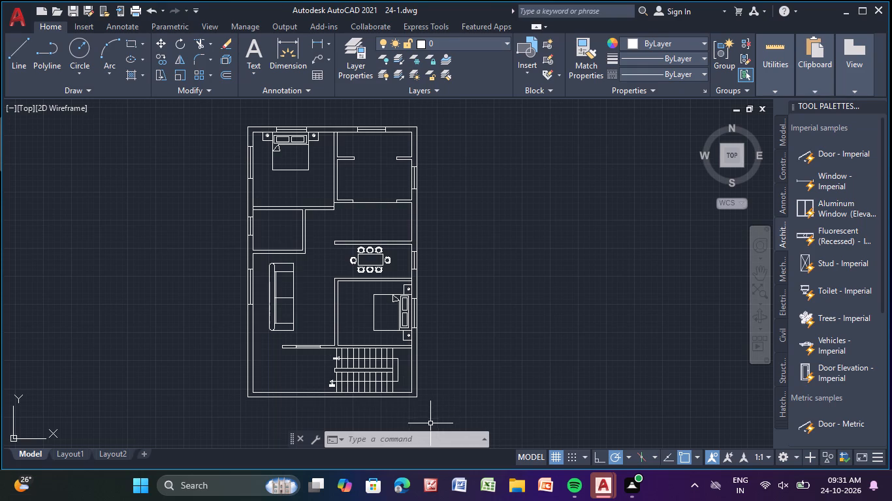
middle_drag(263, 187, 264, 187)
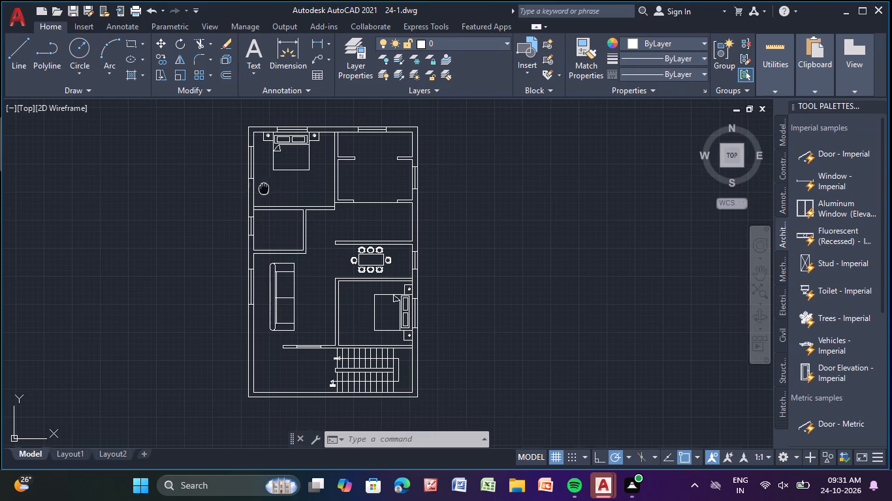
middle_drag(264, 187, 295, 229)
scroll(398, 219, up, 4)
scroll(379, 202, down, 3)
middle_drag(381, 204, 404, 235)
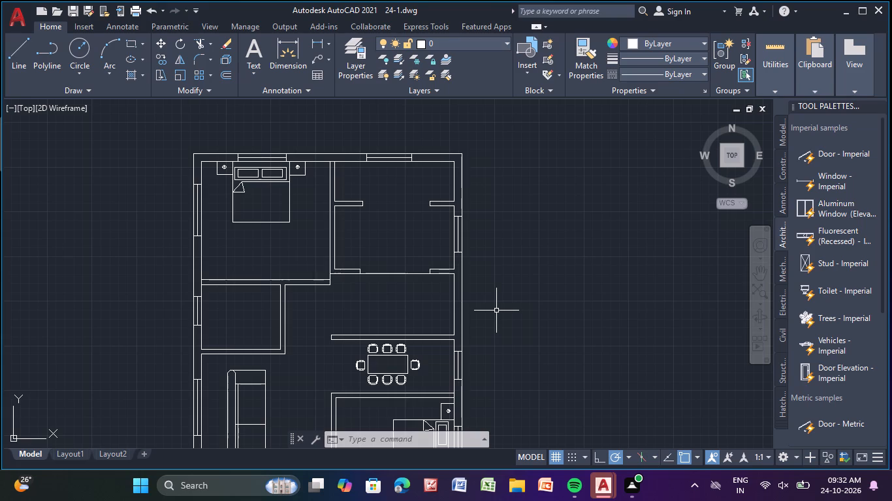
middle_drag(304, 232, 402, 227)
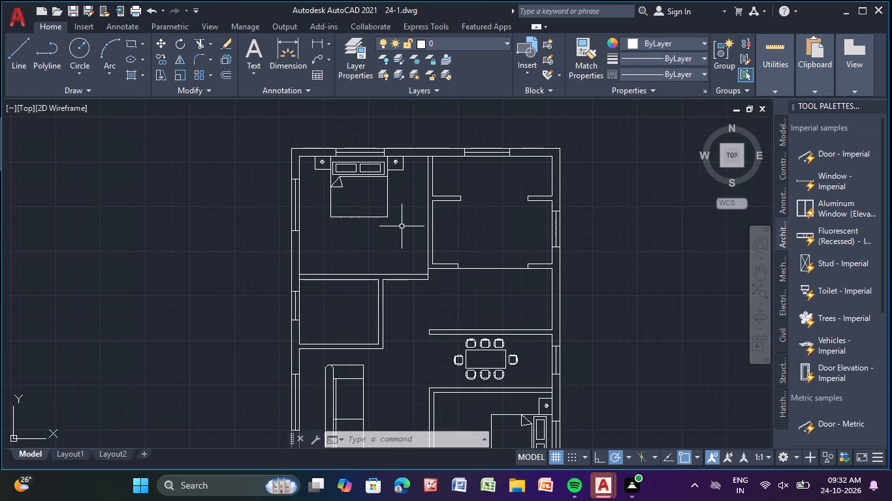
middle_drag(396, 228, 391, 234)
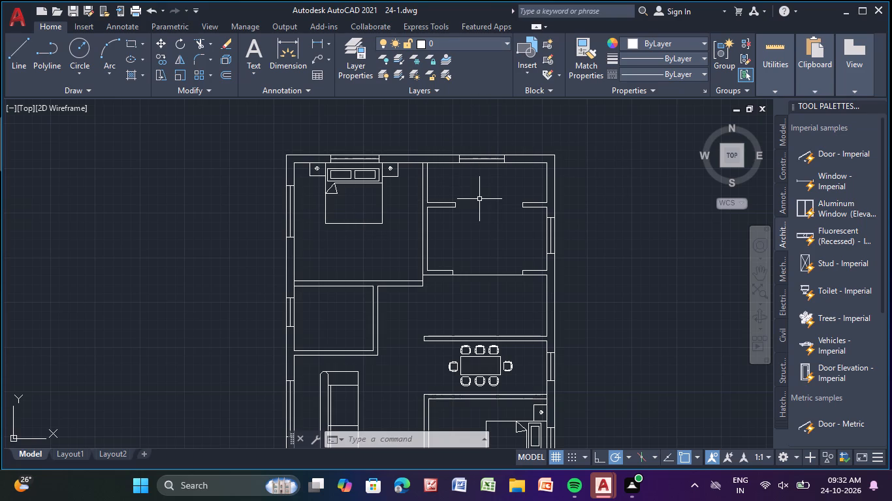
Draw a line about 8'-6" long from the east wall to the western stub's end, closing the opening between the two northeastern rooms.
scroll(481, 201, up, 4)
scroll(492, 203, down, 2)
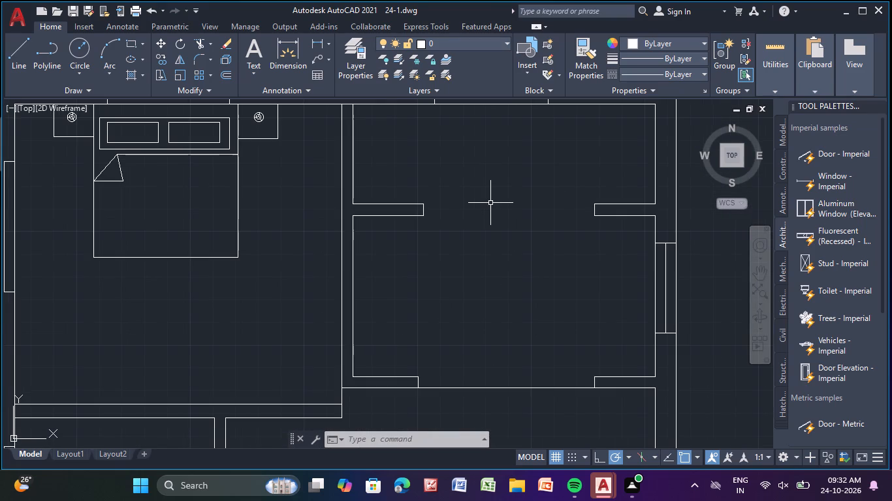
middle_click(490, 203)
scroll(490, 204, down, 1)
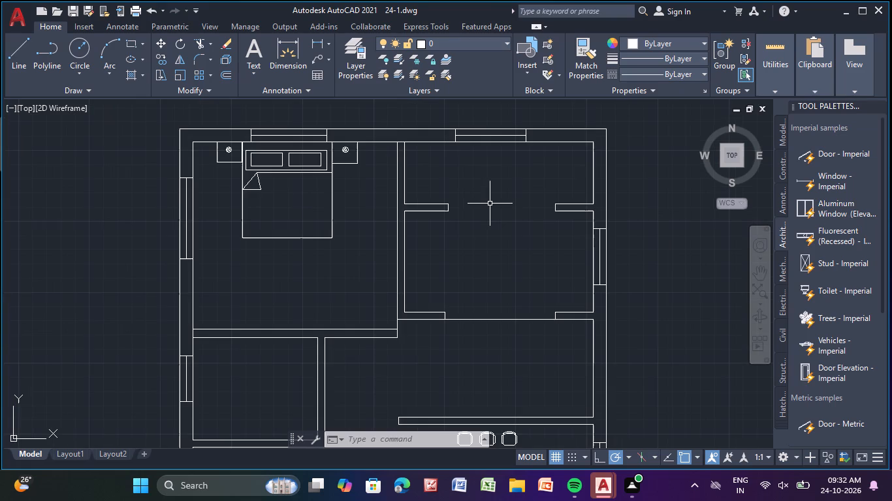
click(24, 57)
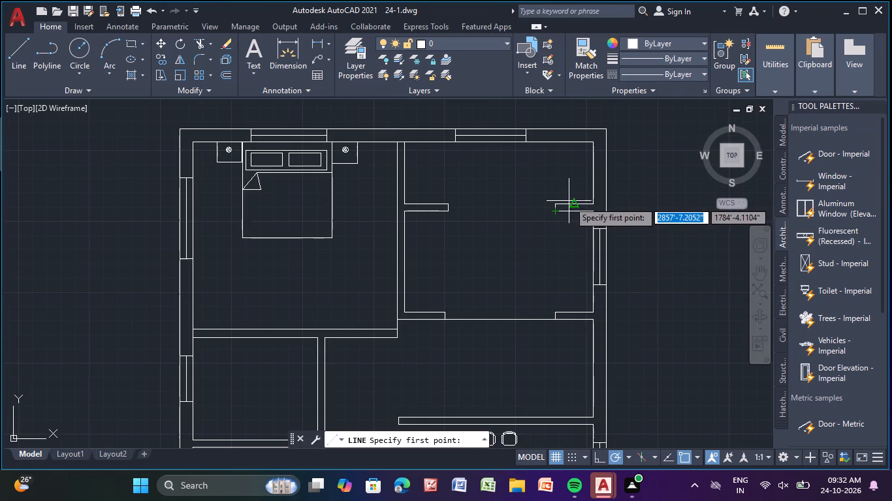
click(597, 203)
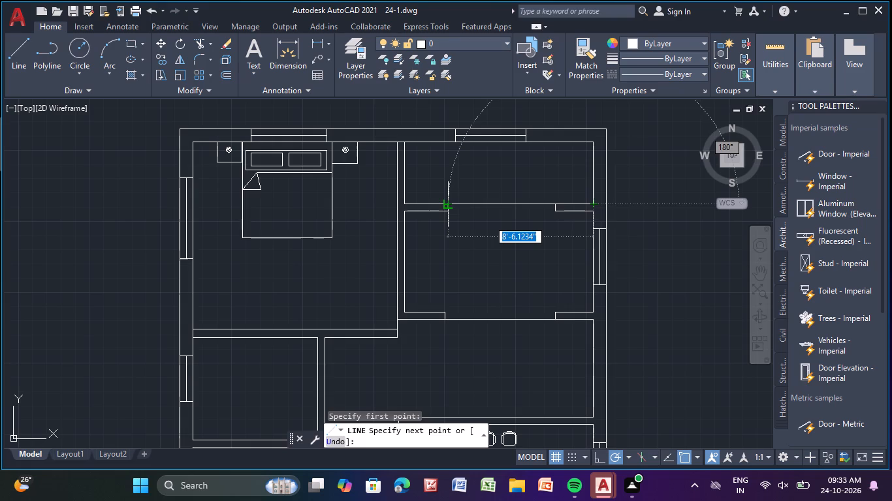
click(447, 202)
key(Escape)
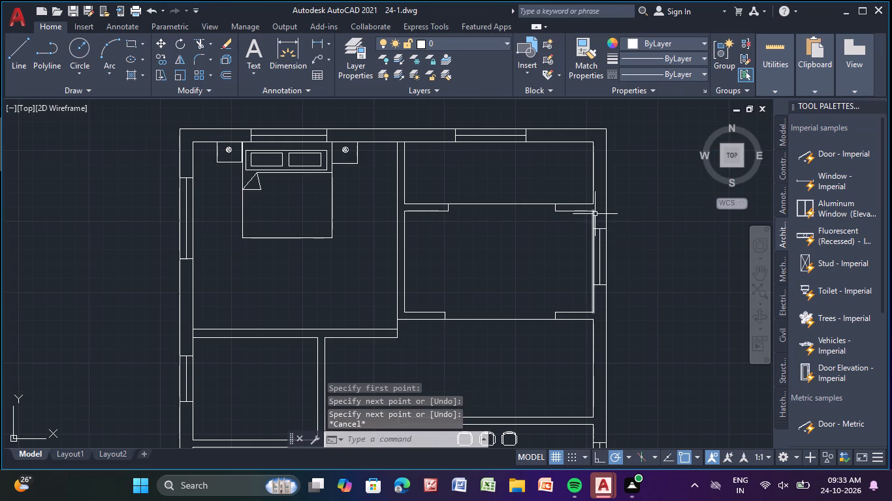
Erase the southern line and the end line of the western wall stub below the northeastern room.
click(424, 211)
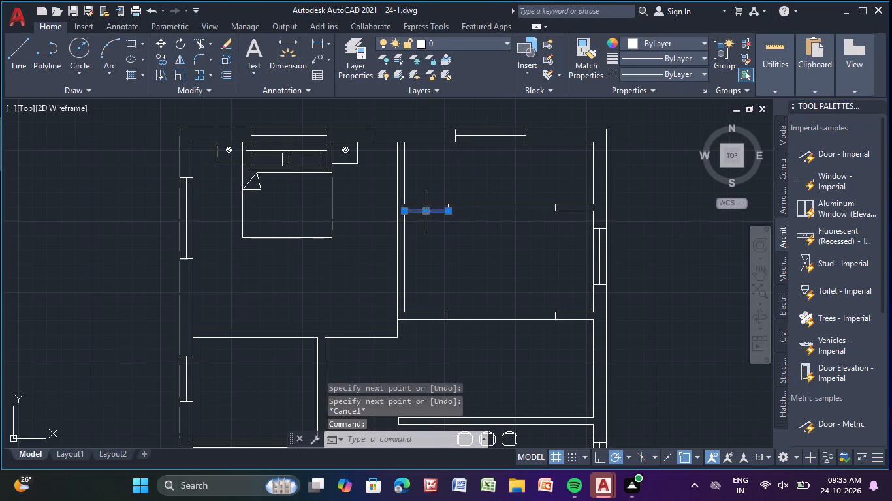
key(Delete)
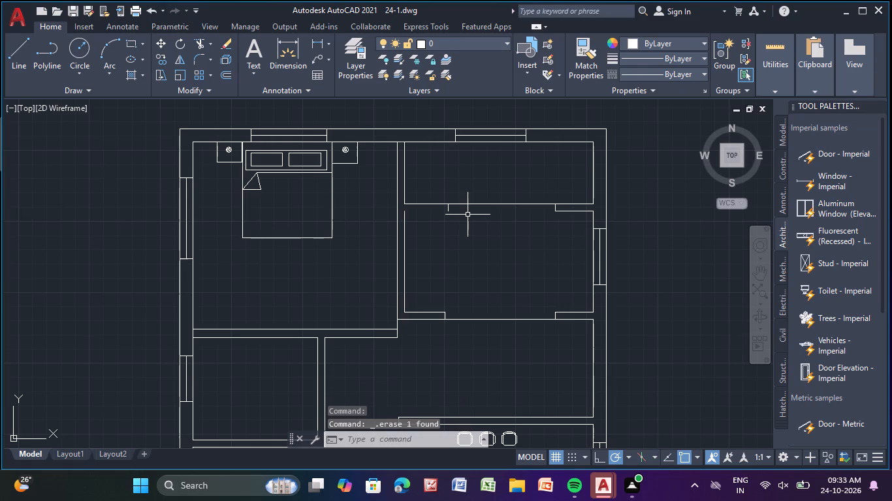
scroll(471, 170, up, 4)
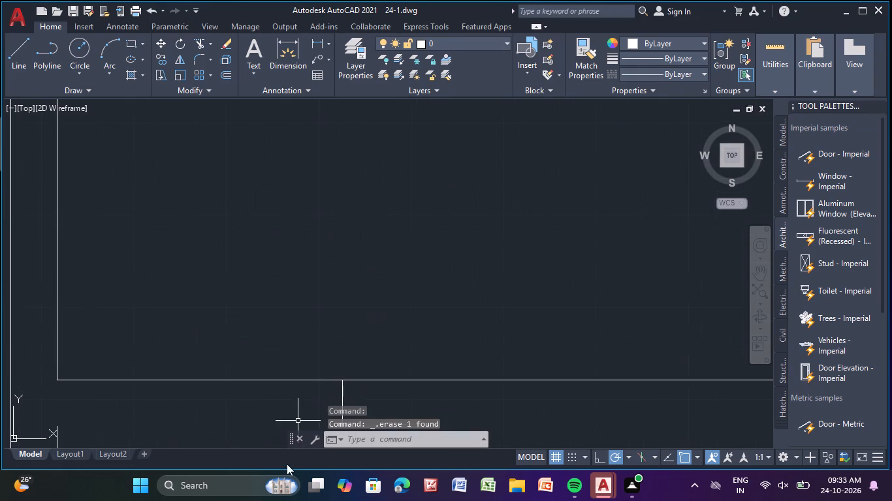
middle_drag(395, 366, 499, 93)
scroll(503, 86, down, 1)
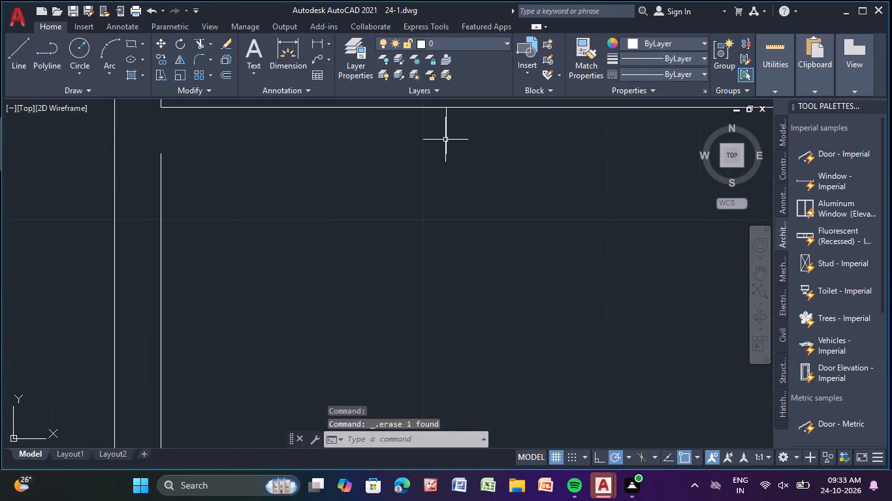
click(445, 140)
key(Delete)
Extend the inner west wall line of the room below the northeastern room north to the partition line.
scroll(526, 292, down, 2)
middle_drag(447, 281, 426, 321)
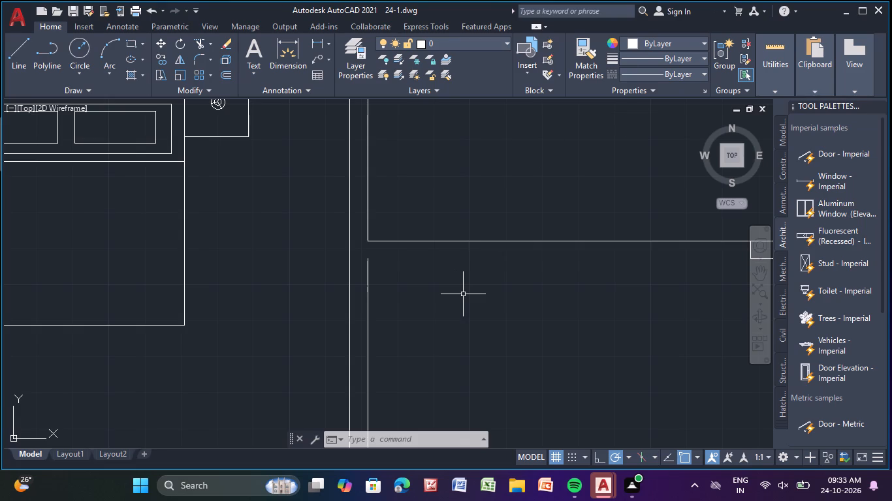
key(w)
key(BackSpace)
key(BackSpace)
text(ex)
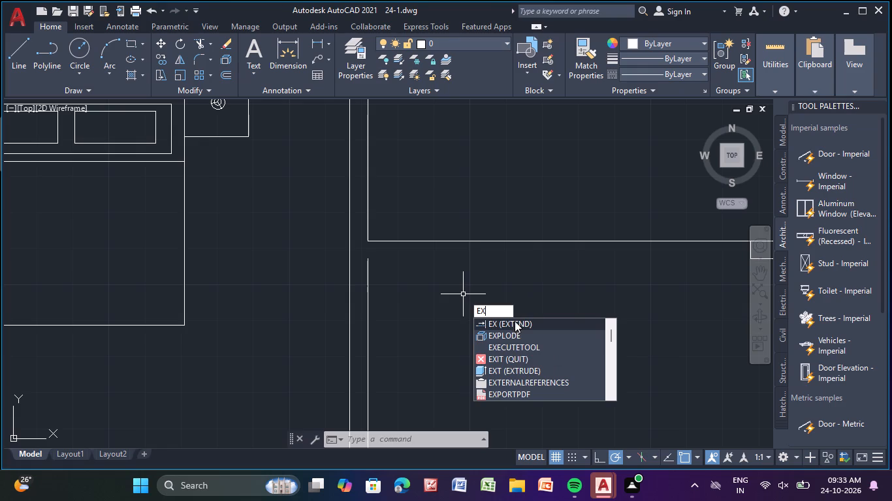
click(518, 320)
click(371, 283)
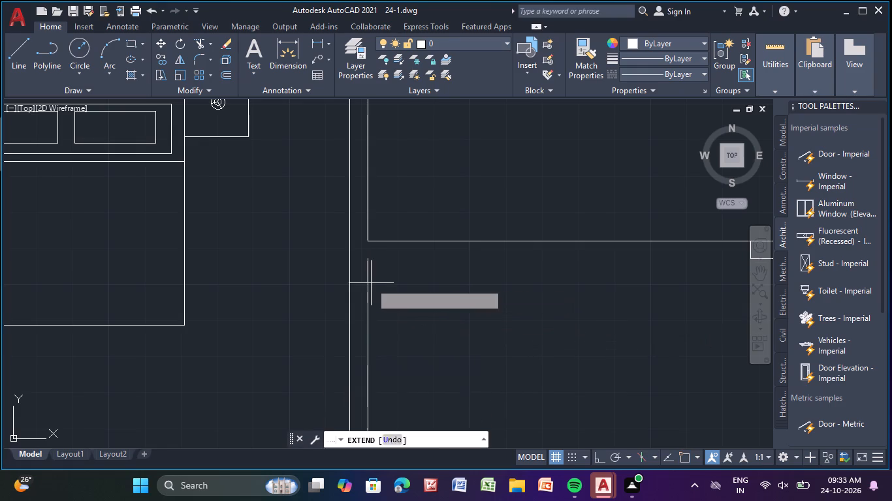
click(368, 283)
click(367, 283)
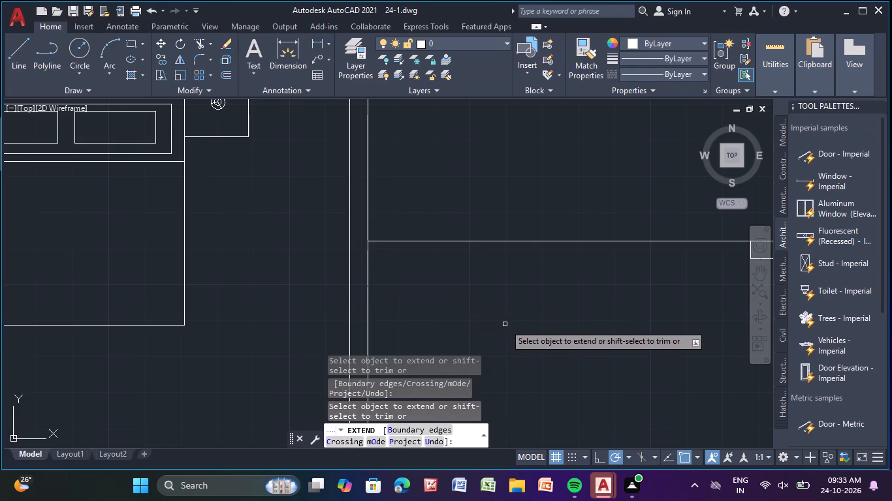
key(Escape)
Erase the short end line of the eastern wall stub below the partition line.
scroll(528, 256, down, 4)
middle_drag(527, 256, 480, 305)
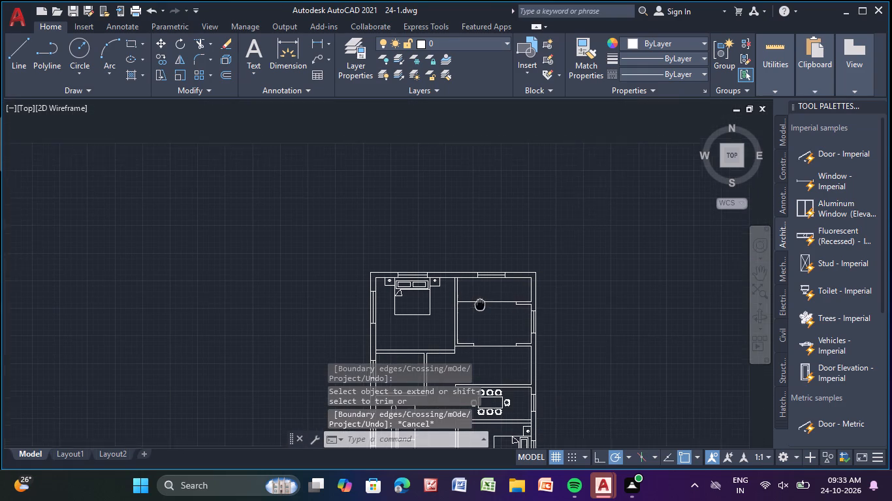
middle_drag(480, 305, 479, 305)
scroll(501, 304, up, 3)
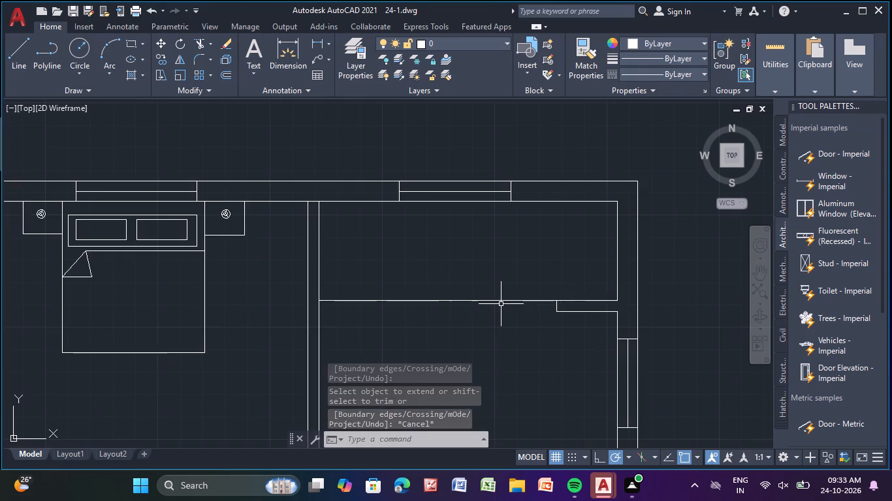
middle_drag(501, 304, 510, 263)
scroll(565, 266, up, 2)
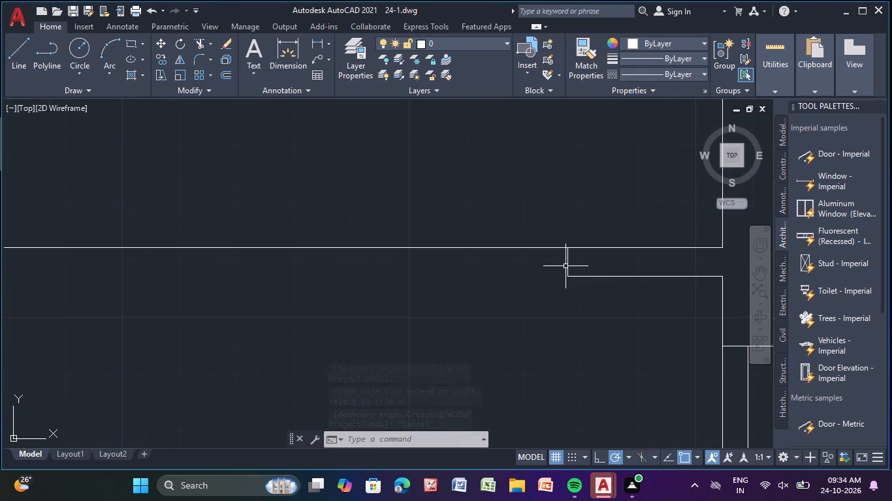
click(568, 266)
key(Delete)
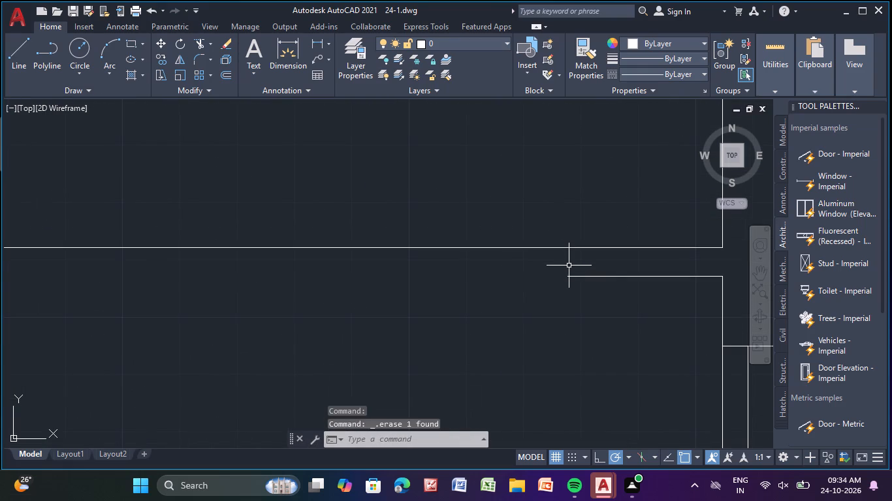
Draw wall lines from the eastern stub's open end: about 5'-7.5" west, south, 5" west, and about 2'-10.5" north to the partition line.
click(20, 51)
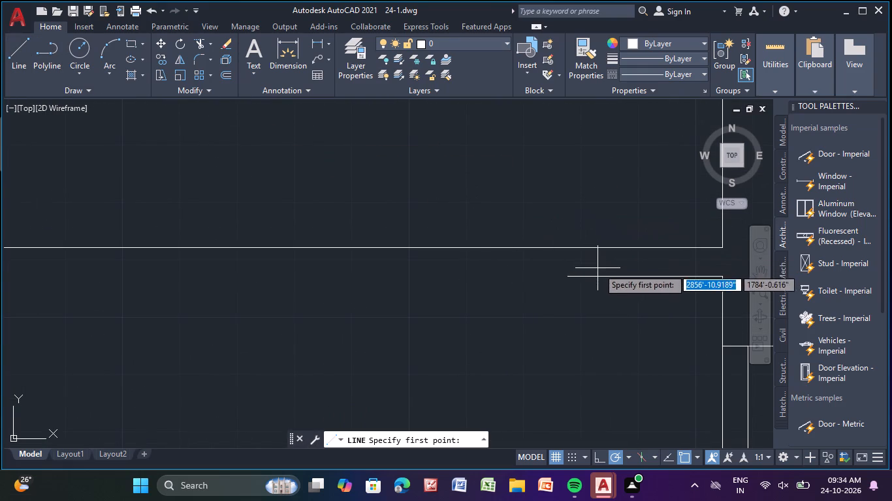
click(567, 276)
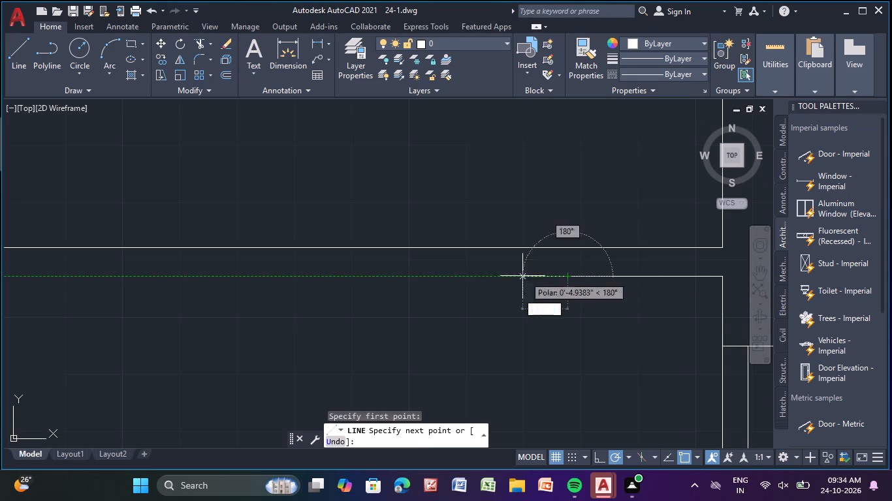
scroll(305, 279, down, 2)
middle_drag(305, 280, 384, 323)
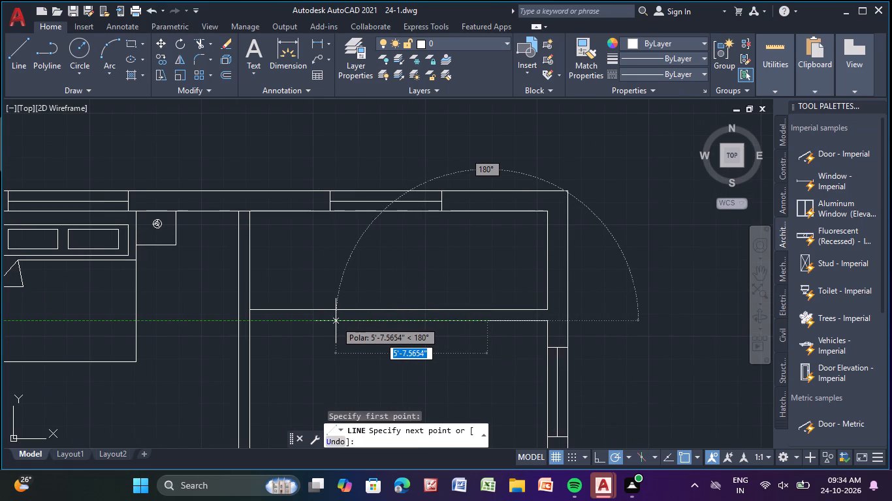
click(336, 321)
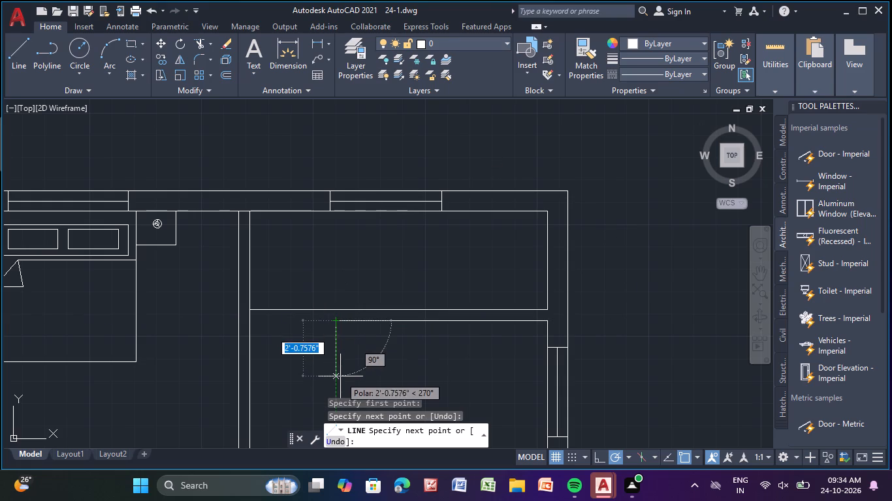
middle_drag(340, 371, 353, 309)
click(349, 325)
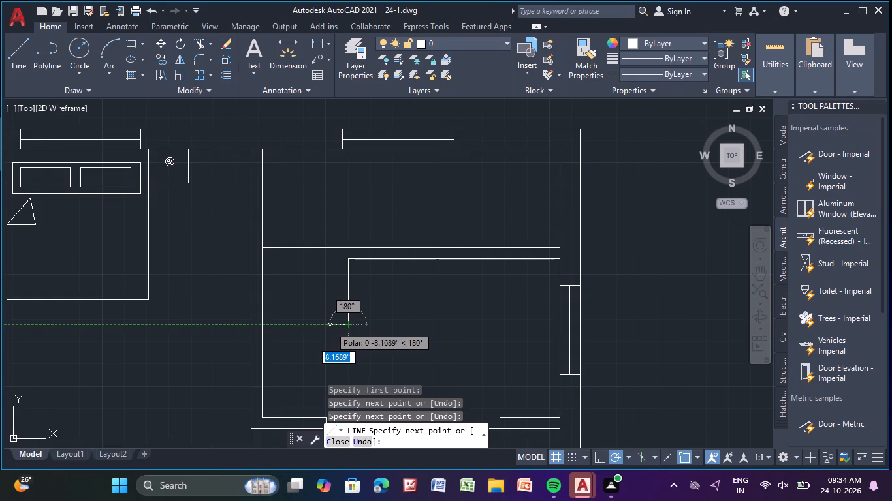
key(5)
key(shift+quotedbl)
key(Return)
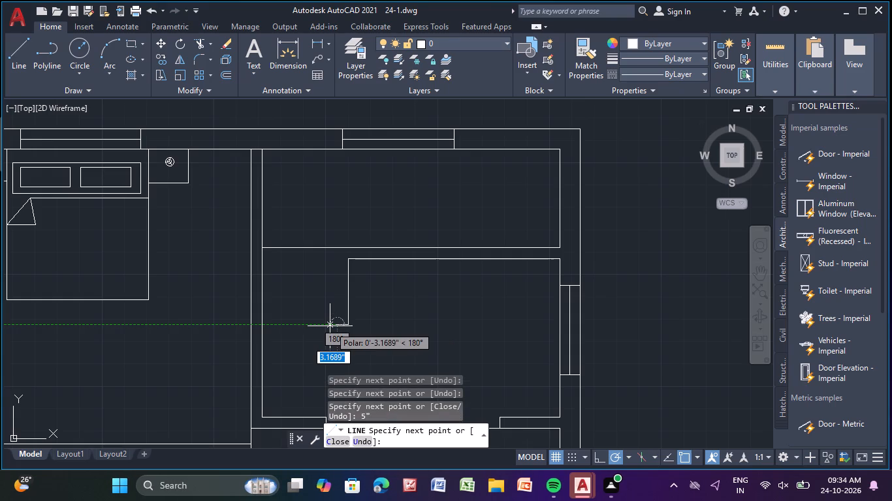
click(336, 248)
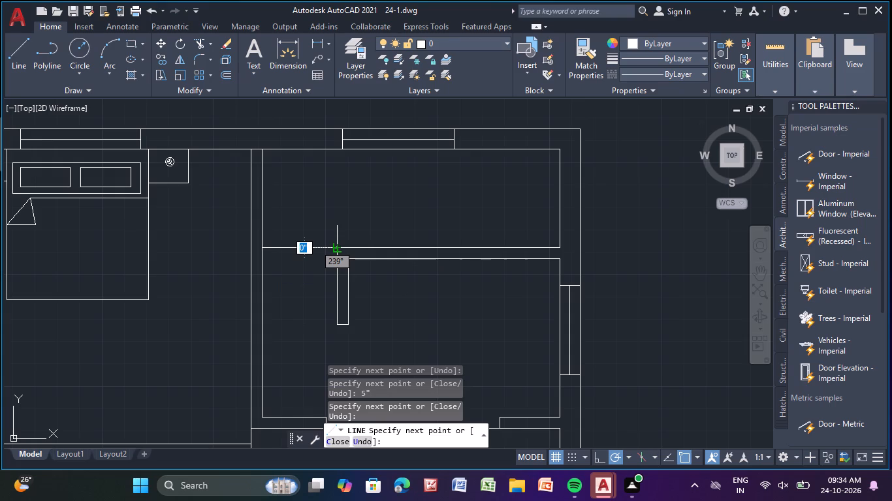
key(Escape)
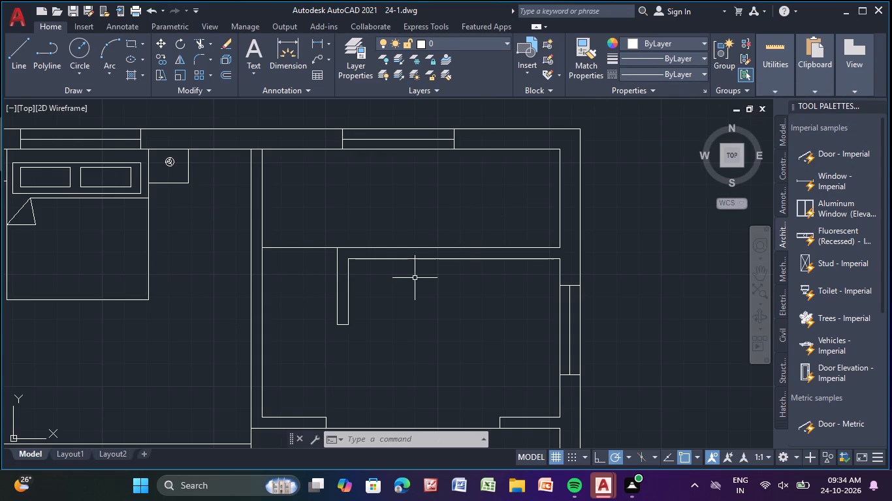
Draw a line from the wall stub's southeast corner east toward the window wall, and south to the short wall piece below, outlining an L-shaped counter.
scroll(419, 294, down, 1)
middle_drag(419, 294, 436, 269)
scroll(419, 294, down, 1)
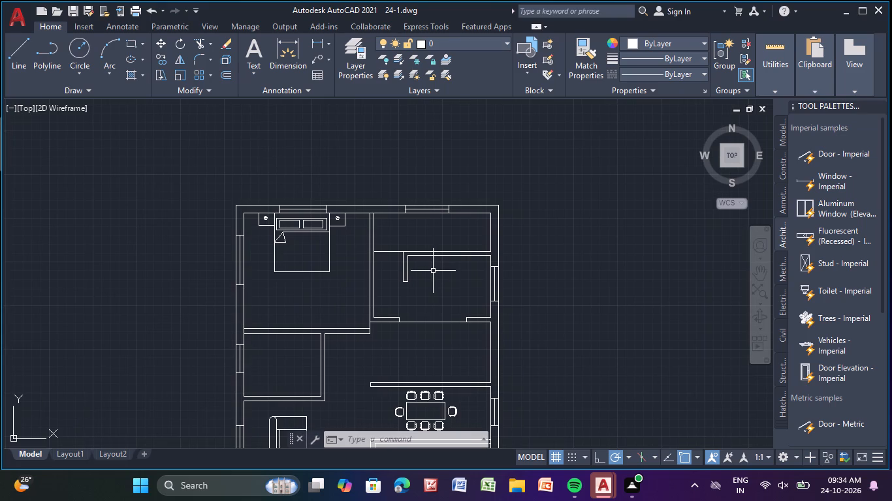
scroll(411, 281, up, 3)
middle_drag(410, 281, 410, 282)
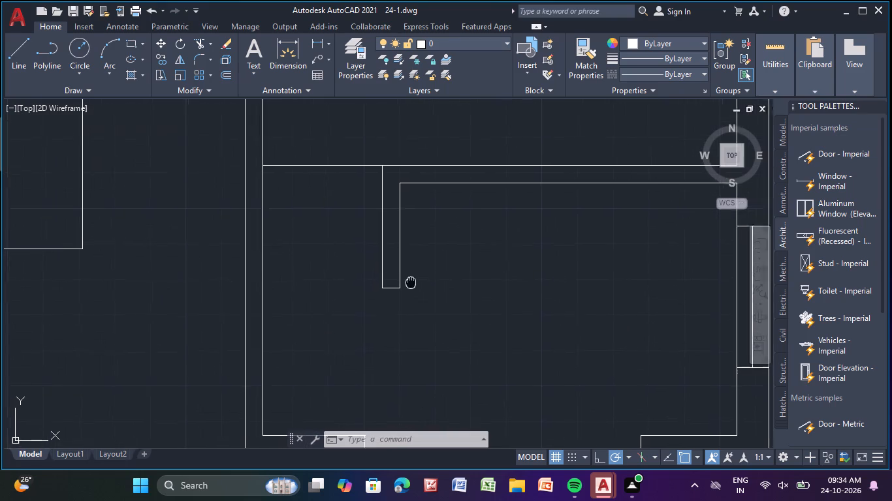
middle_drag(410, 282, 374, 279)
click(18, 42)
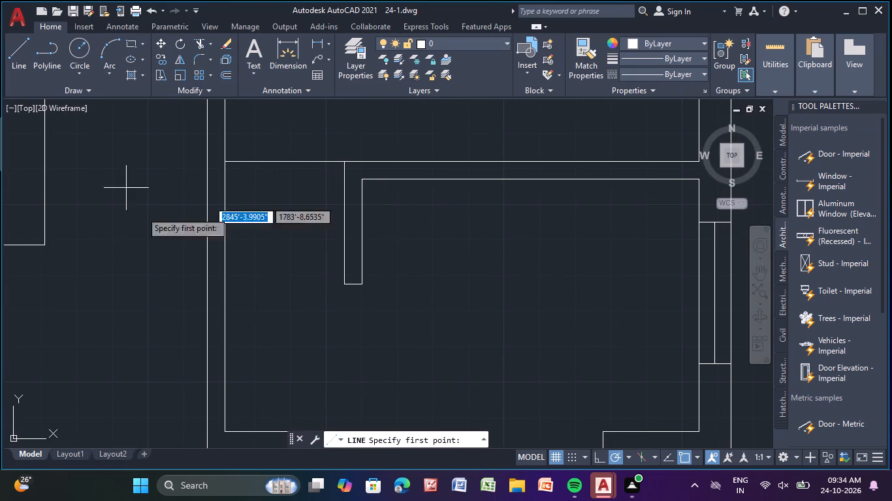
click(359, 283)
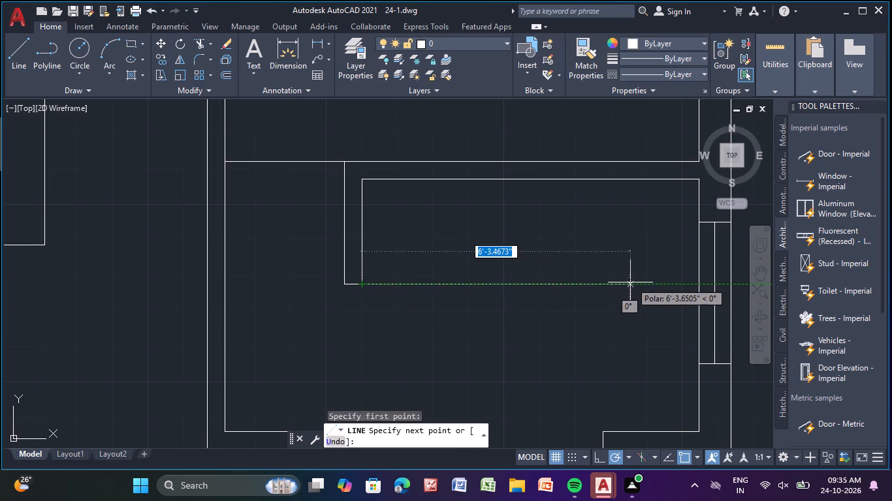
click(649, 280)
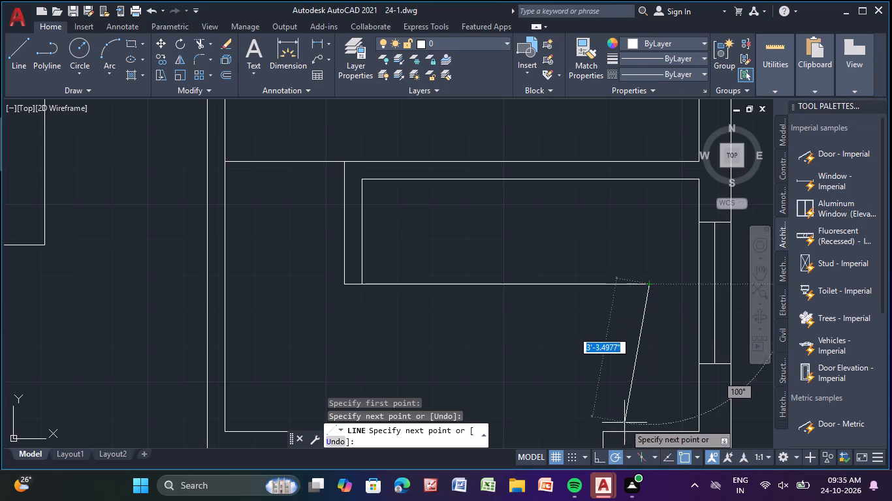
click(652, 429)
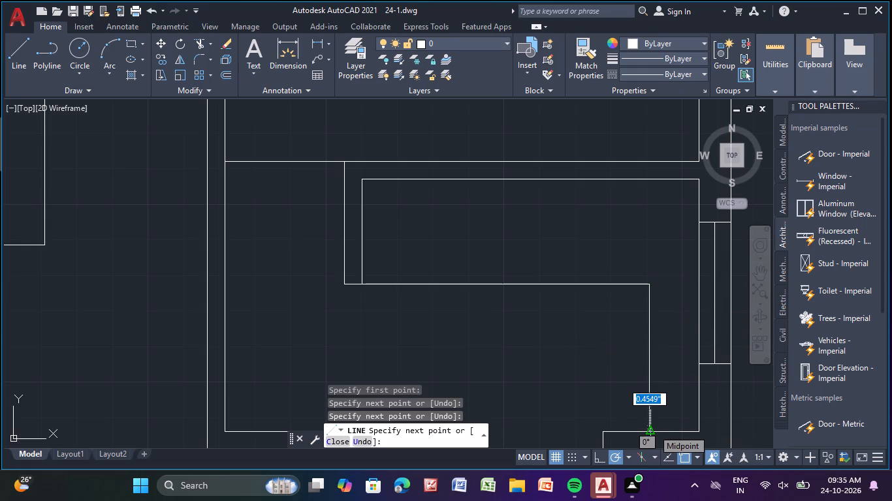
key(Escape)
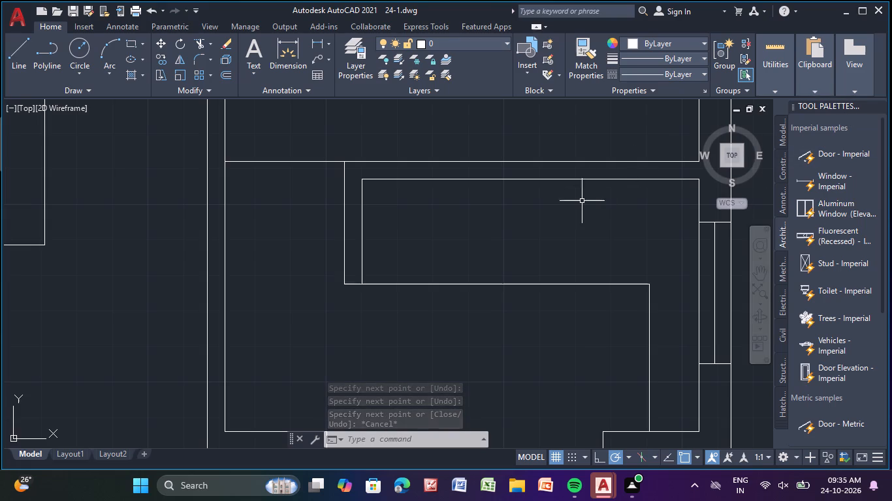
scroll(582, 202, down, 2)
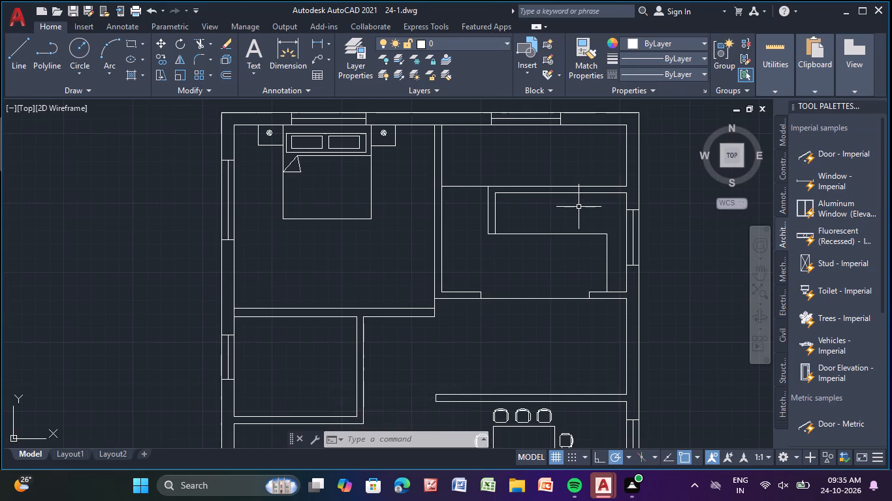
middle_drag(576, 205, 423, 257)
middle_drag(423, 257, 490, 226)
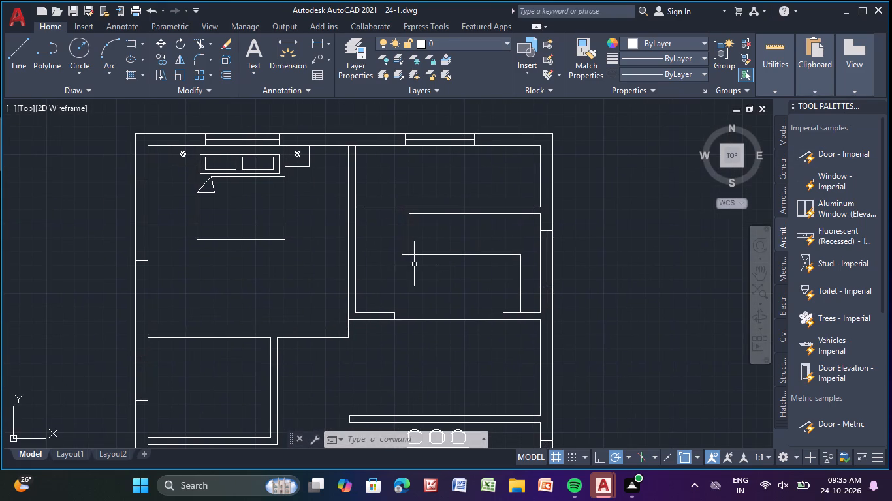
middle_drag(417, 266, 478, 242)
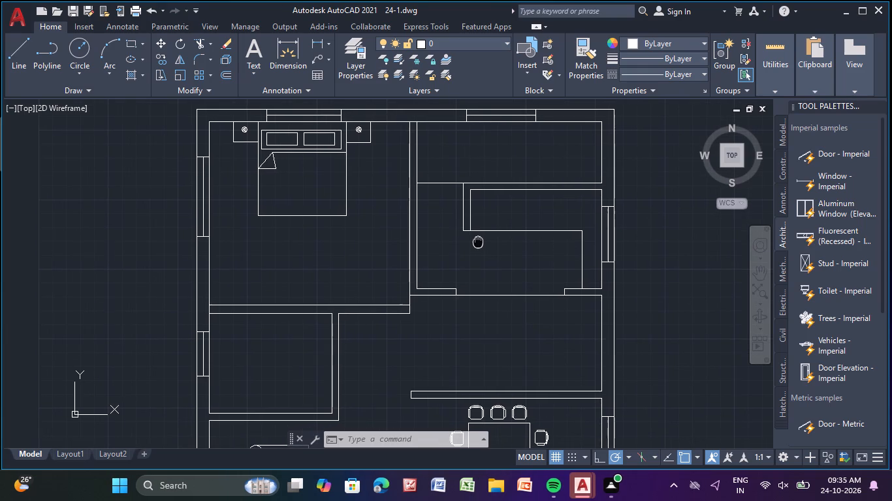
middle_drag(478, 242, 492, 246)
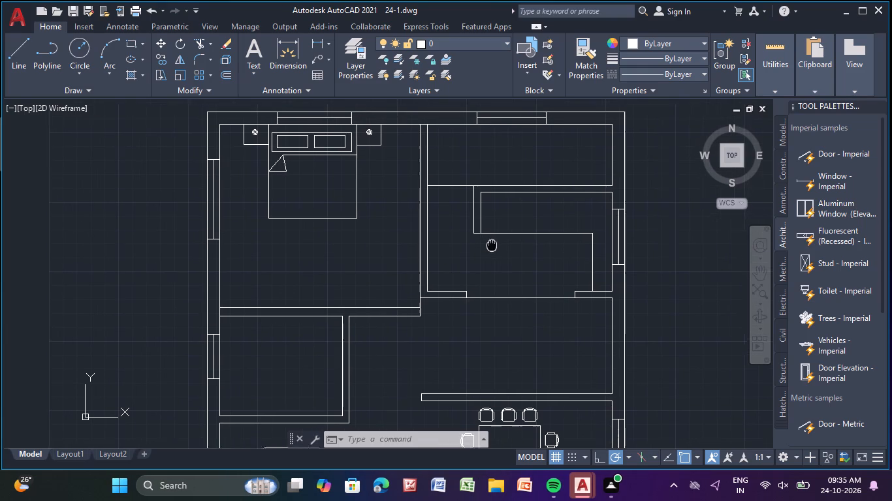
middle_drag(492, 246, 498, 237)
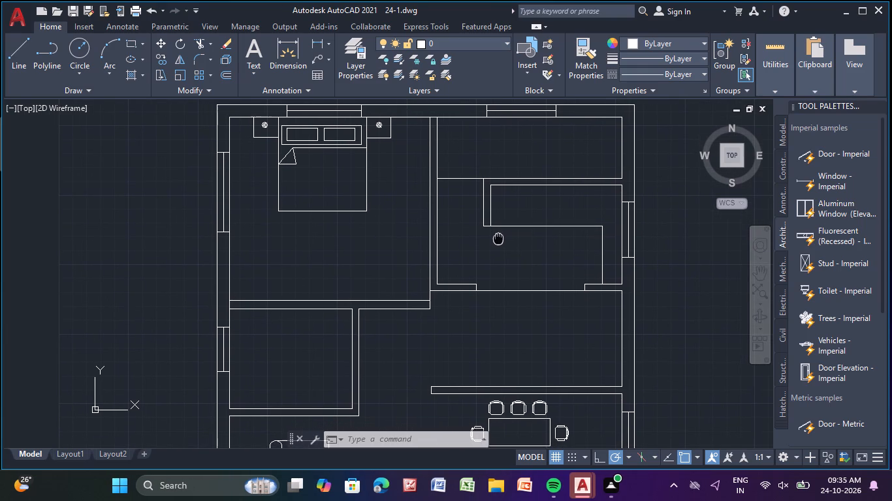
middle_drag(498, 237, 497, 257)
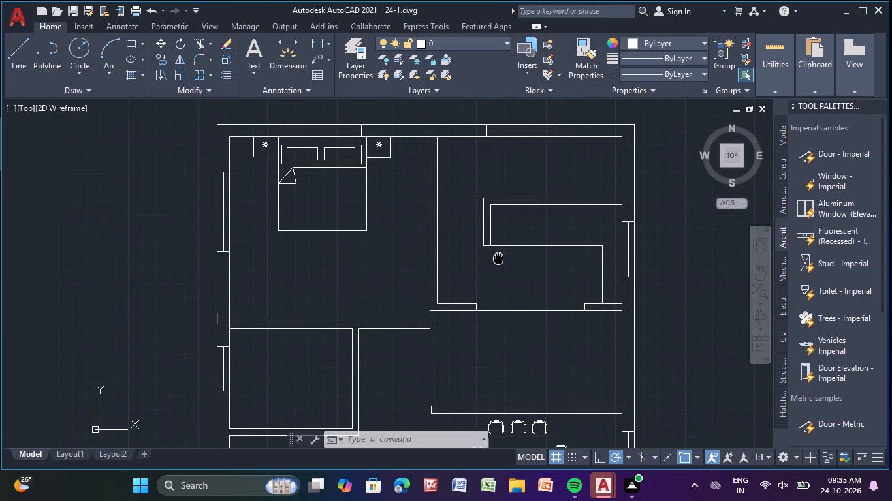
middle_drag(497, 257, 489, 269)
Insert the Toilet - Imperial block in the open area north of the dining table.
middle_drag(410, 278, 481, 229)
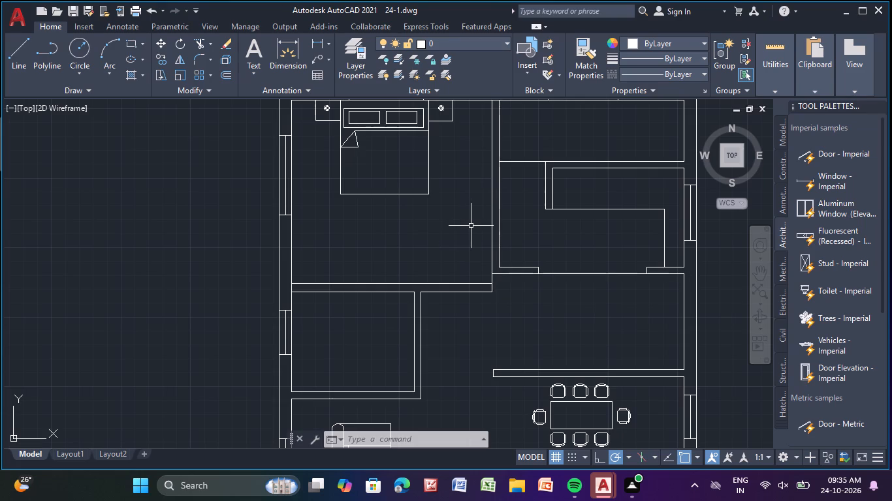
middle_drag(400, 354, 383, 308)
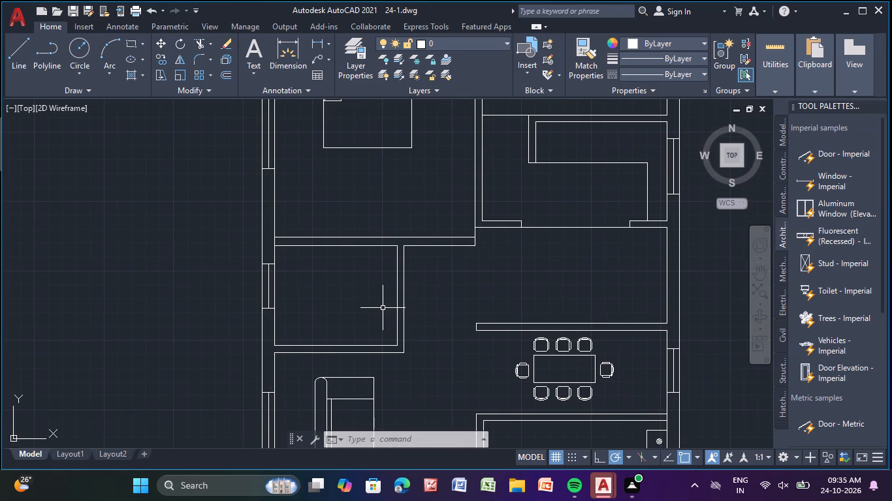
middle_drag(302, 309, 298, 285)
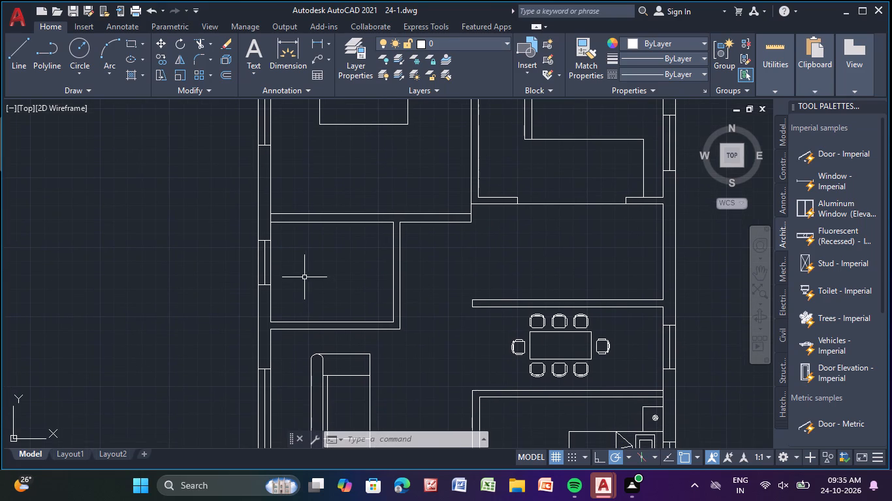
click(844, 289)
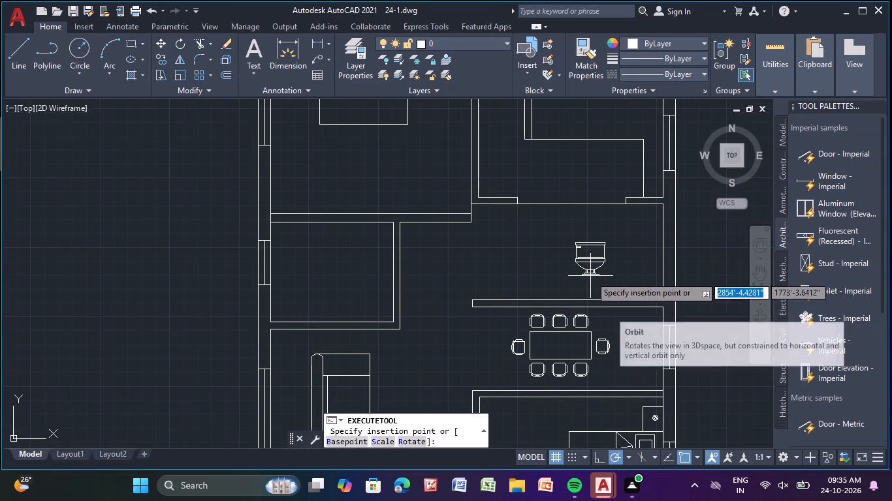
click(590, 276)
Switch the inserted toilet block from its front elevation to its plan view.
click(591, 273)
scroll(590, 276, up, 2)
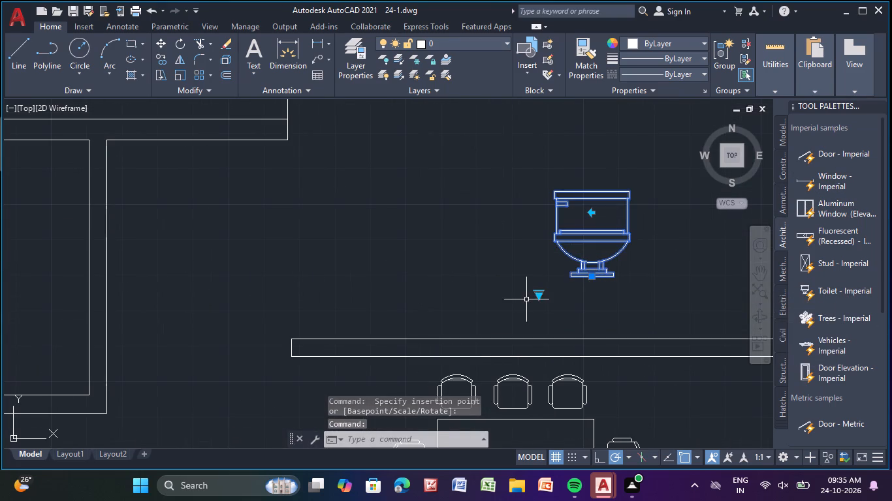
click(537, 293)
click(592, 311)
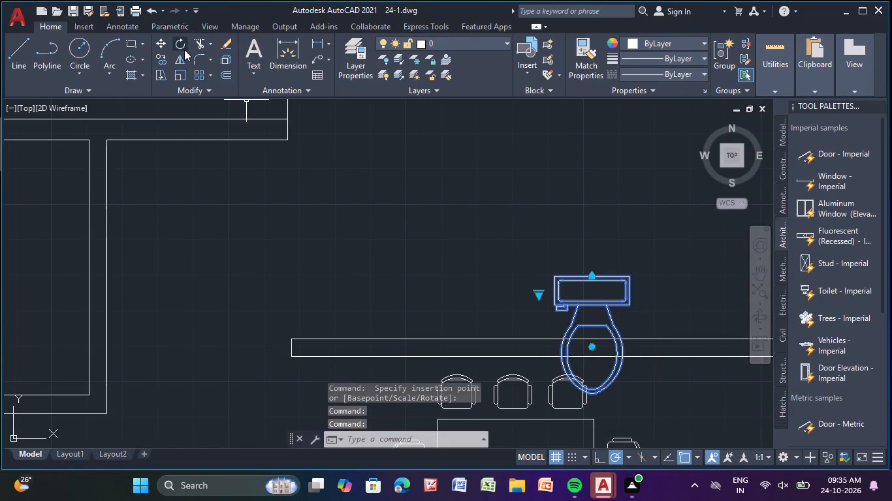
Rotate the toilet 90° counterclockwise about a point on the tank's back edge so the tank faces west.
click(182, 48)
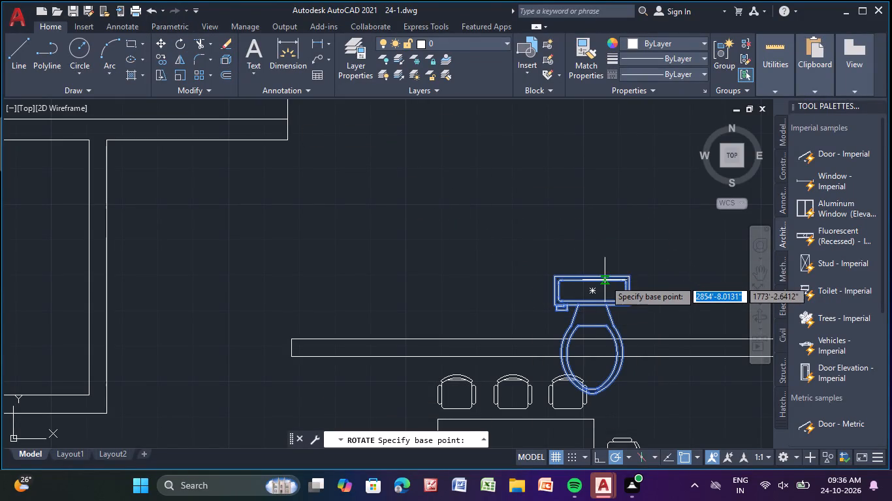
click(605, 280)
click(605, 262)
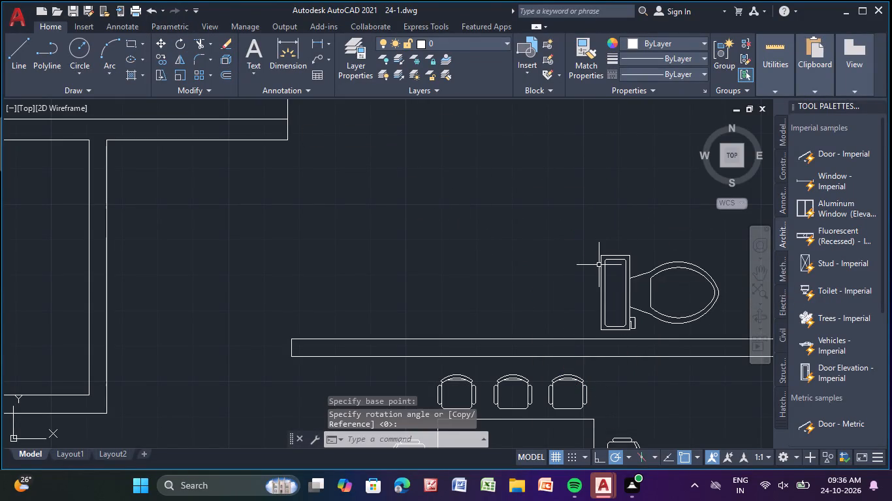
Move the toilet into the small western room, with the back of its tank against the outer wall at the window.
click(599, 265)
click(596, 267)
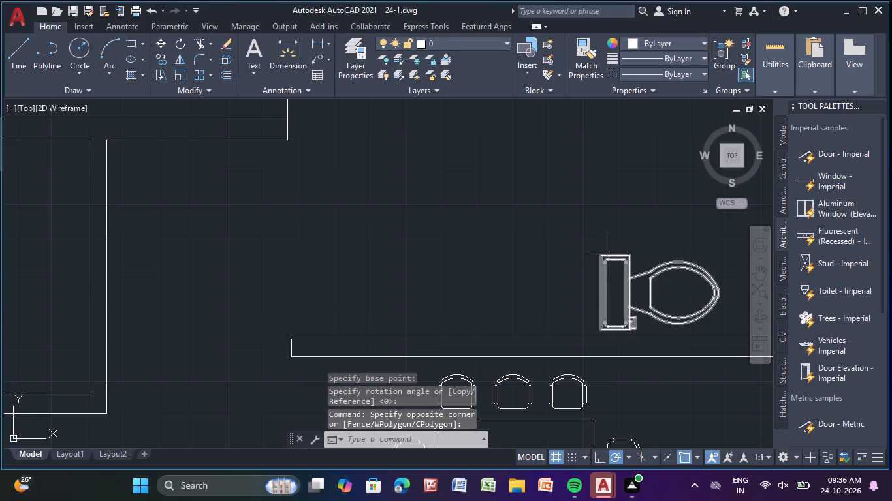
click(613, 254)
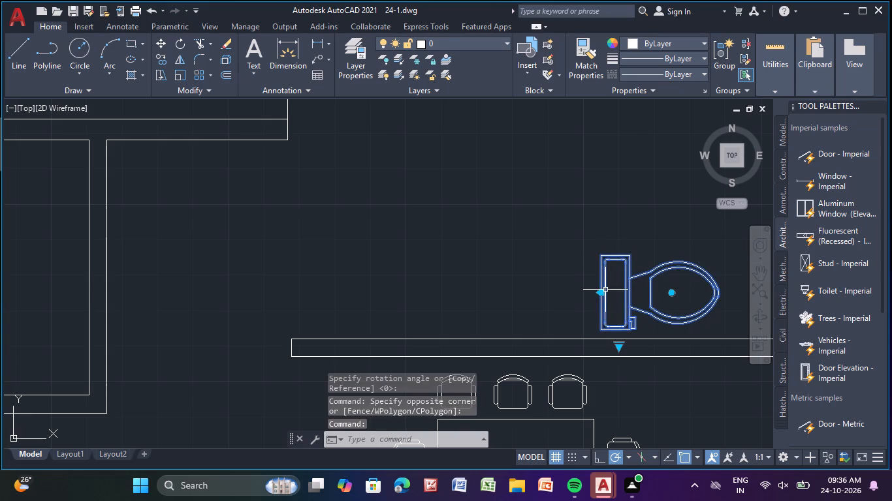
click(590, 297)
click(598, 287)
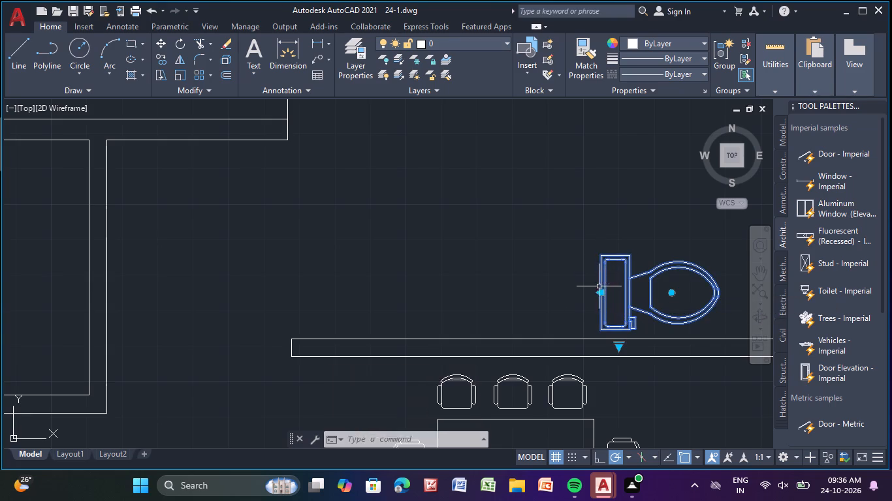
click(603, 292)
scroll(498, 267, down, 3)
middle_drag(498, 267, 507, 267)
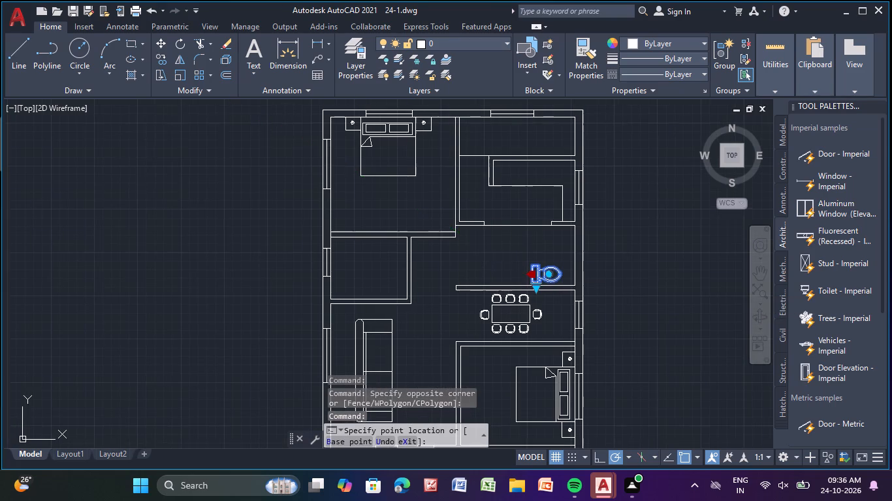
middle_drag(507, 267, 505, 266)
scroll(328, 265, up, 2)
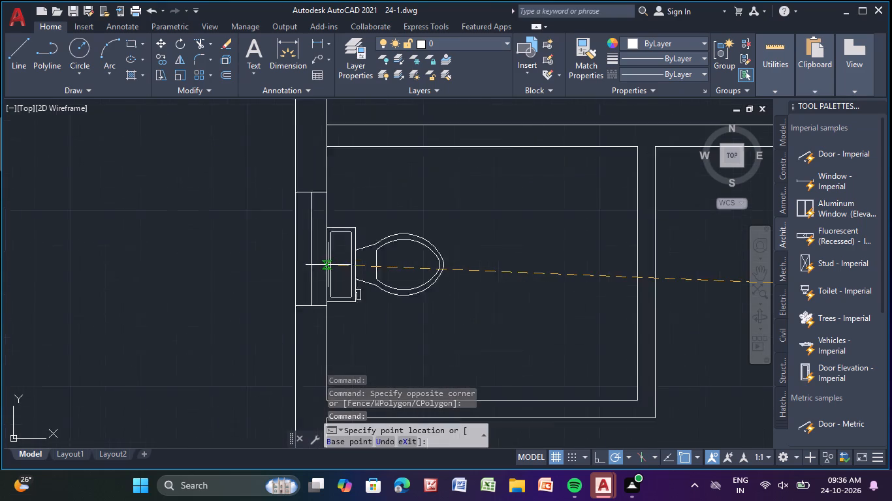
scroll(328, 265, up, 2)
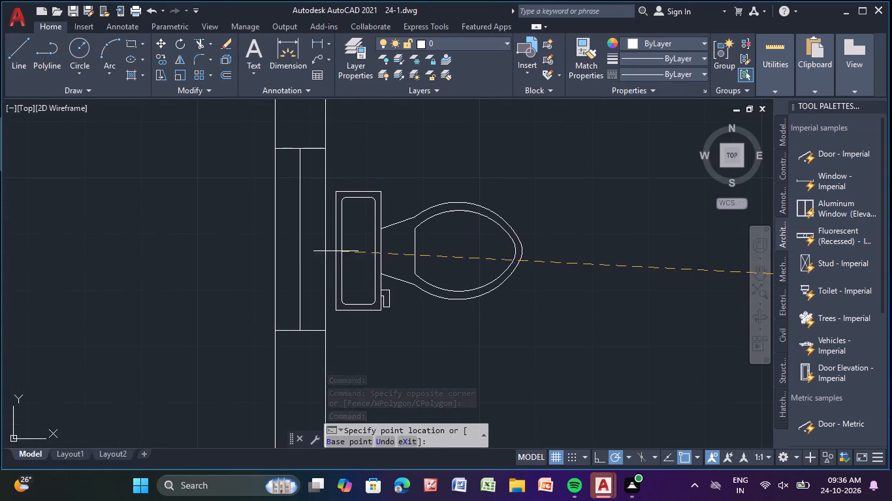
click(327, 245)
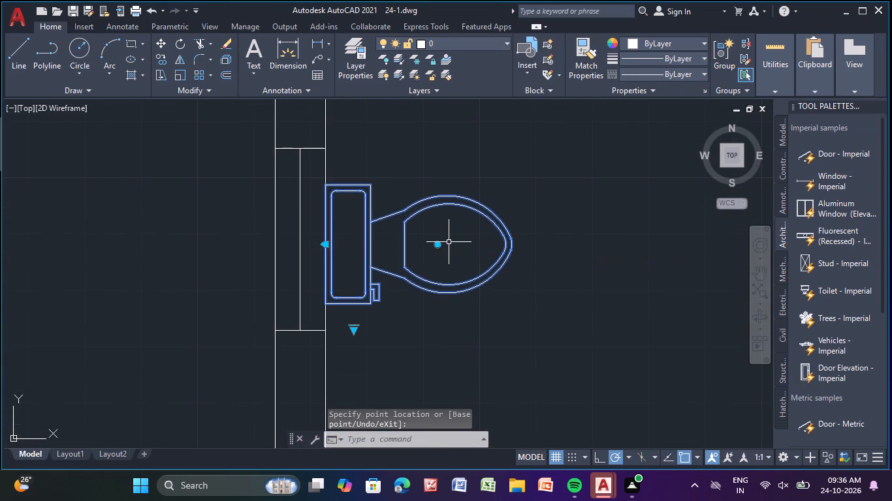
key(Escape)
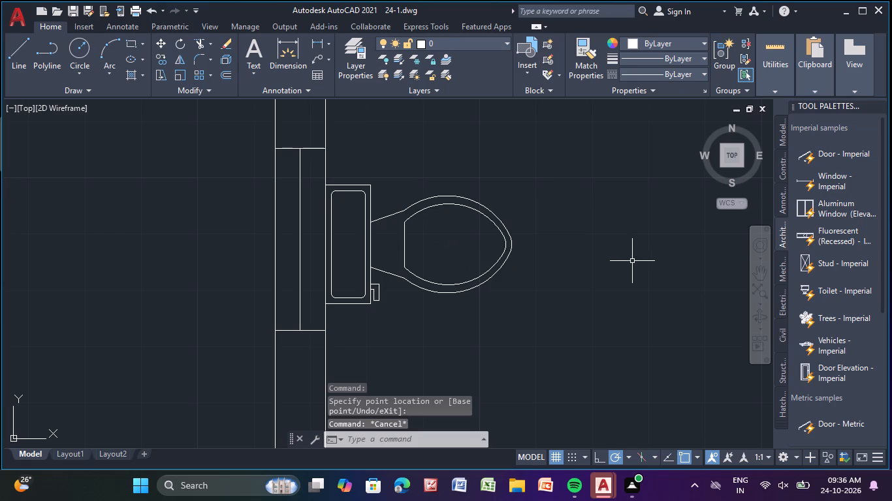
Insert the Door - Imperial block in the open area east of the floor plan, level with the dining table.
scroll(610, 276, down, 3)
scroll(466, 168, down, 2)
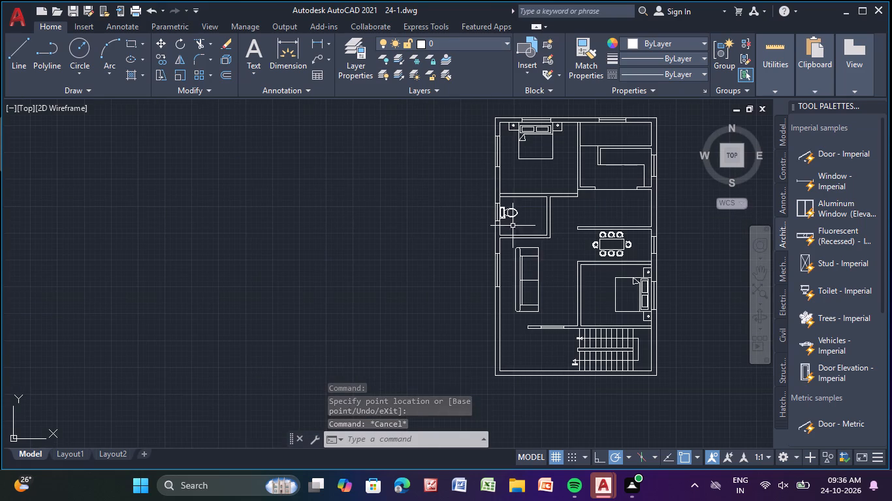
middle_drag(564, 274, 389, 214)
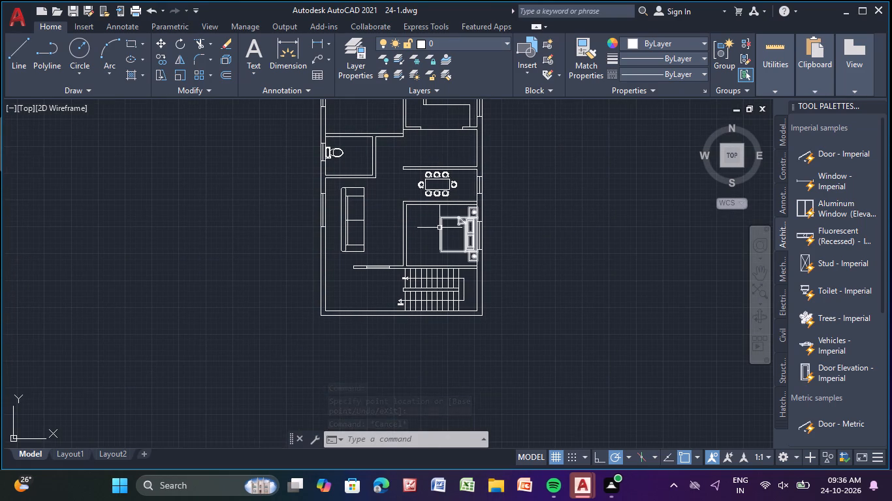
middle_drag(439, 228, 437, 241)
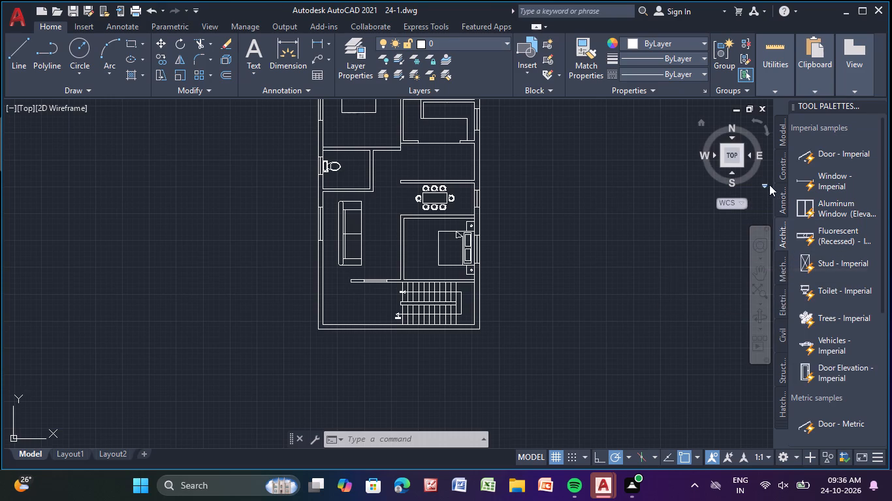
click(841, 159)
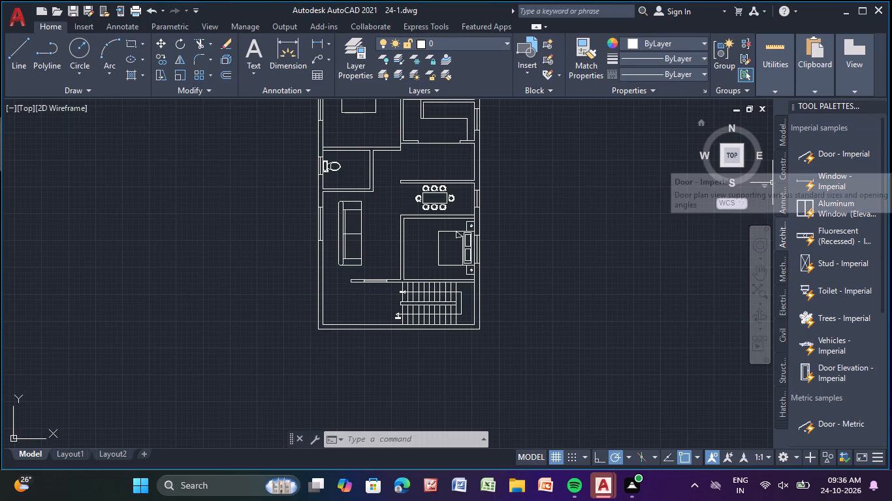
click(842, 159)
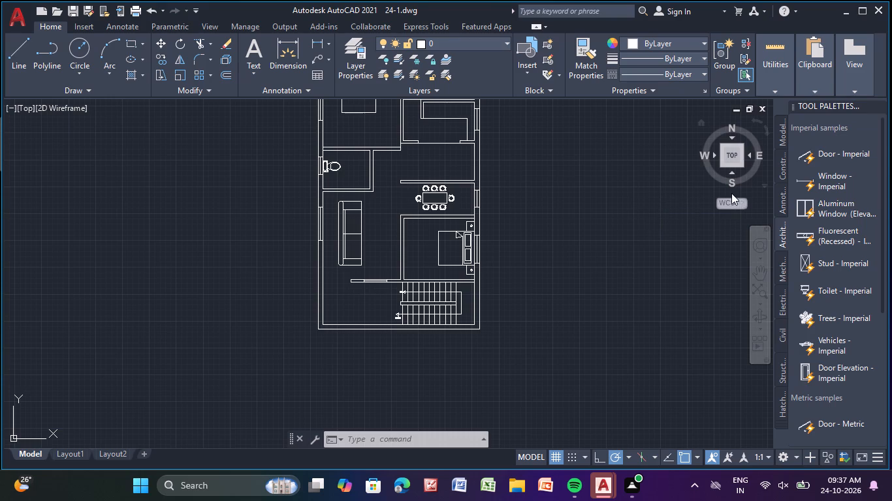
double_click(832, 155)
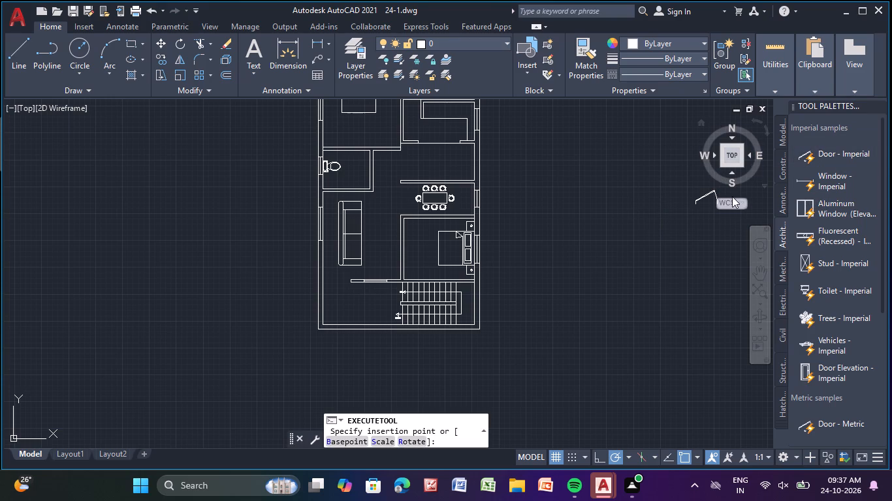
scroll(715, 200, up, 4)
scroll(709, 194, down, 5)
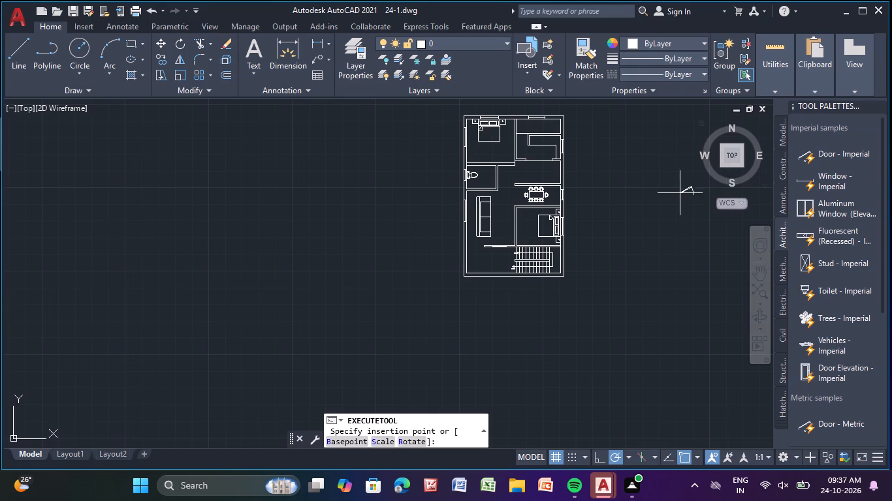
click(622, 189)
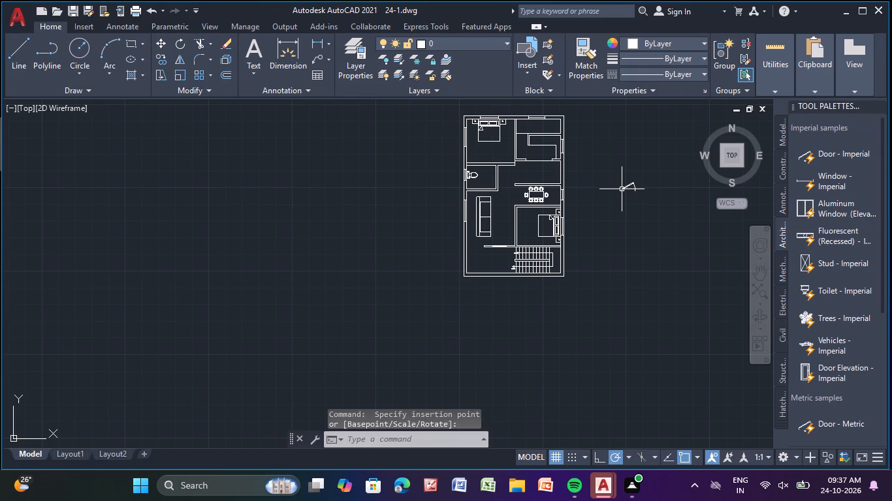
Set the inserted door's opening angle to Open 90º.
scroll(622, 187, up, 1)
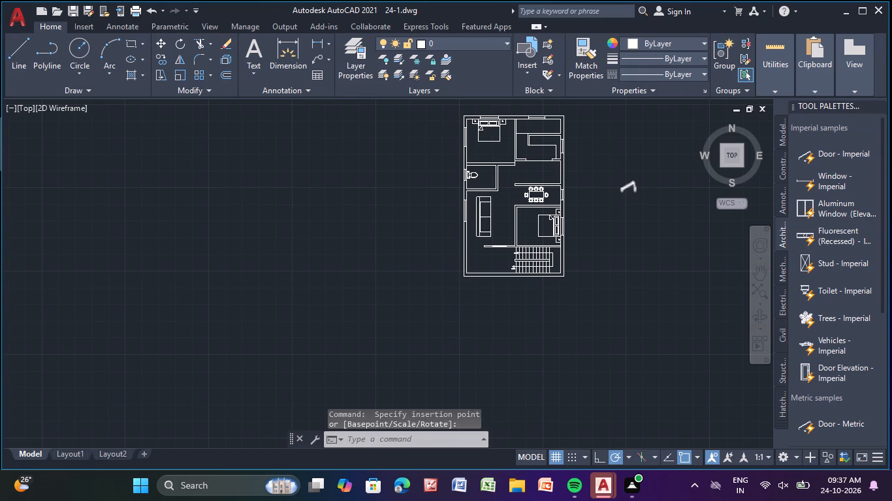
scroll(622, 187, up, 3)
click(631, 194)
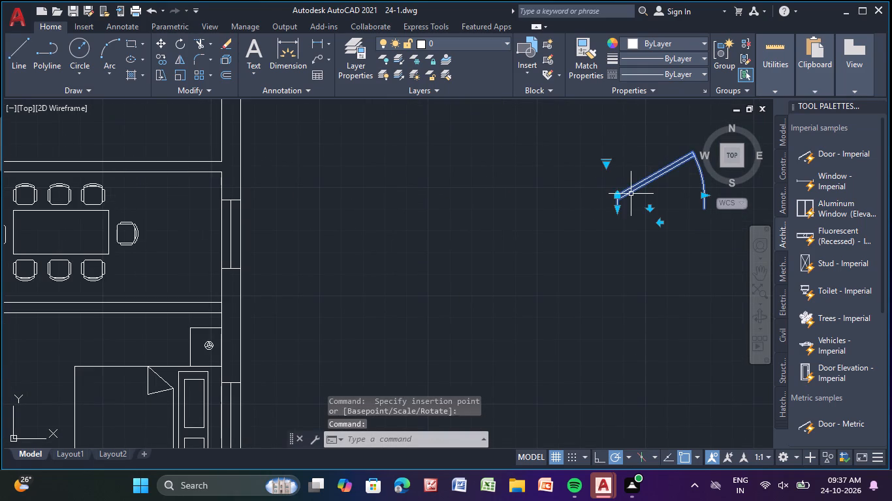
click(603, 160)
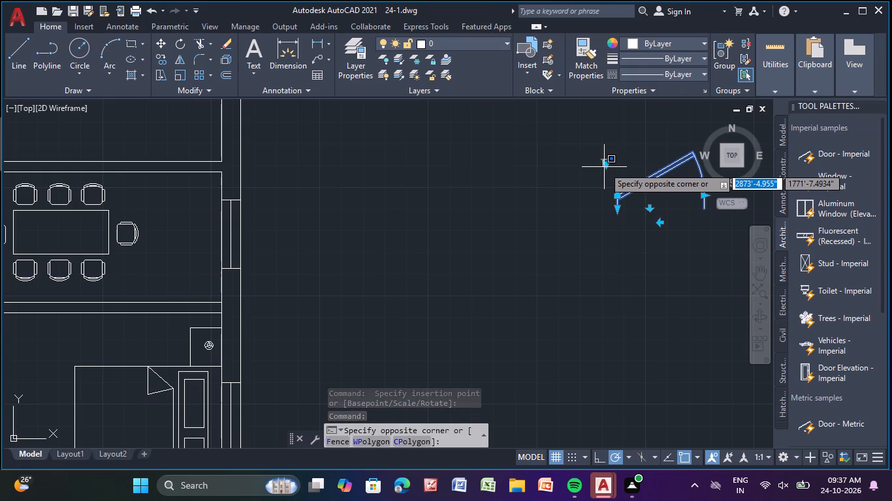
click(604, 167)
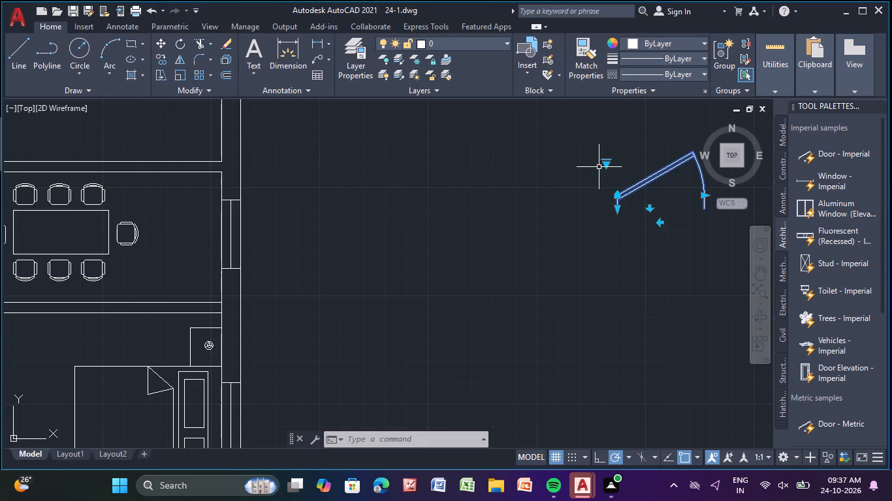
click(605, 165)
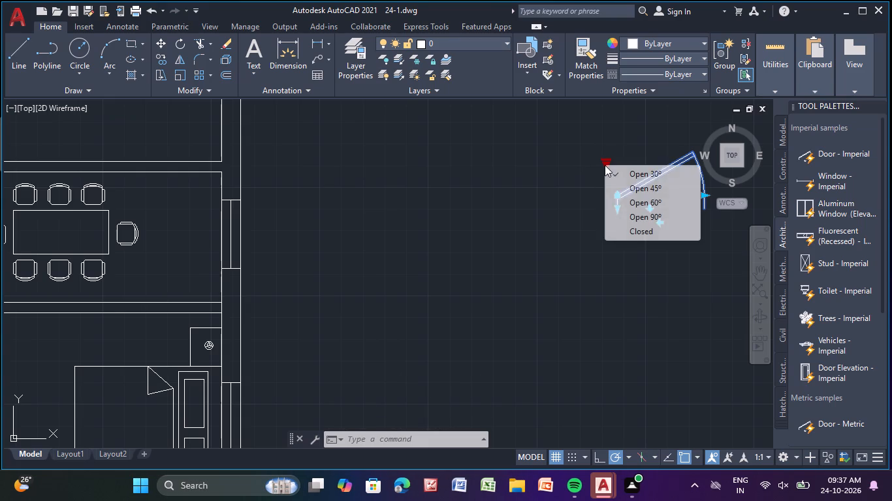
click(656, 215)
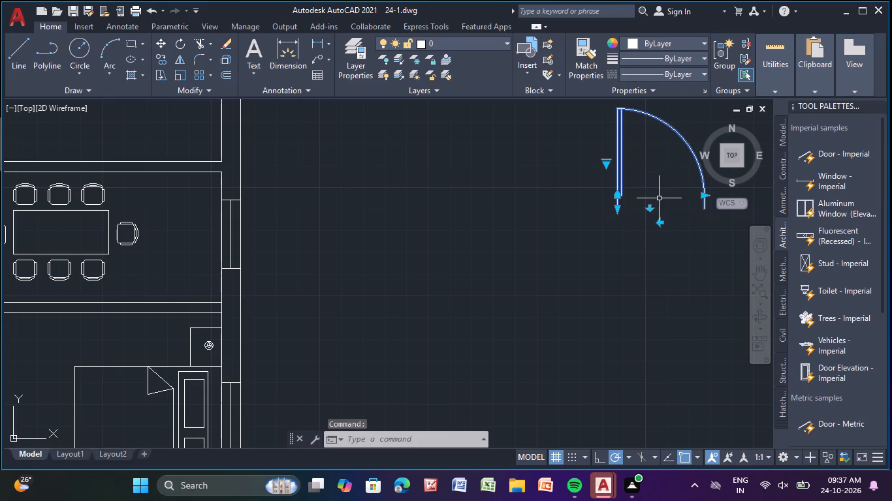
Scale the door down to about 0.4 of its size, using the middle of its leaf as base point.
click(180, 72)
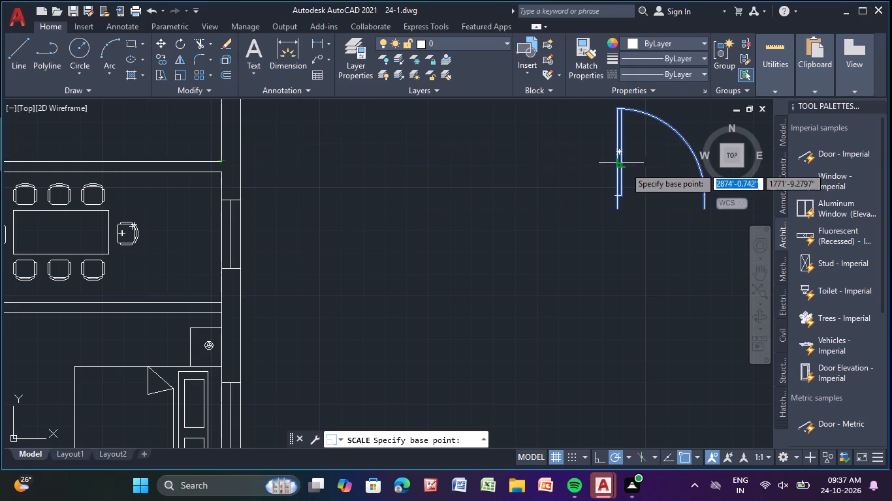
click(613, 152)
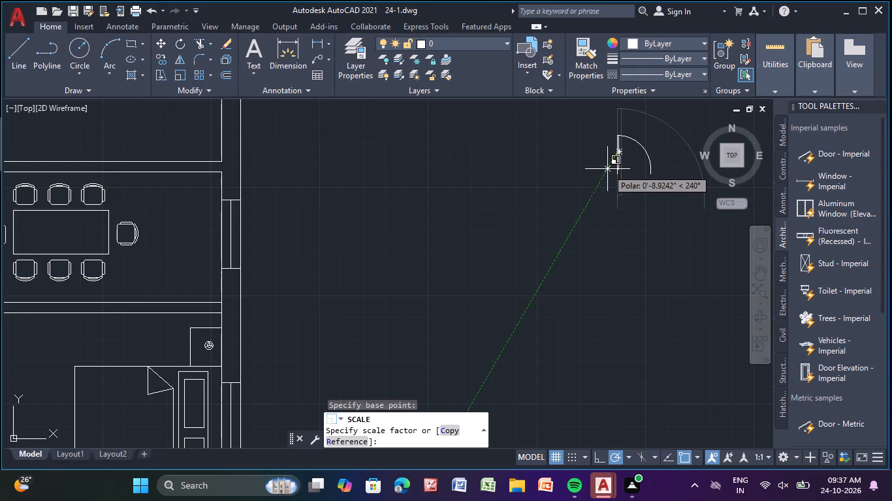
click(607, 169)
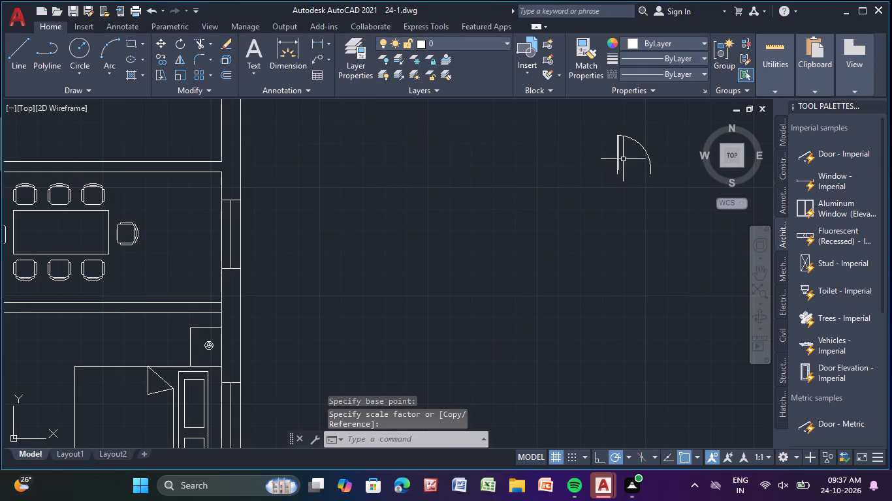
Copy the door onto the northwest bedroom's south wall, near the wall's east end, using a base point on its leaf.
click(618, 149)
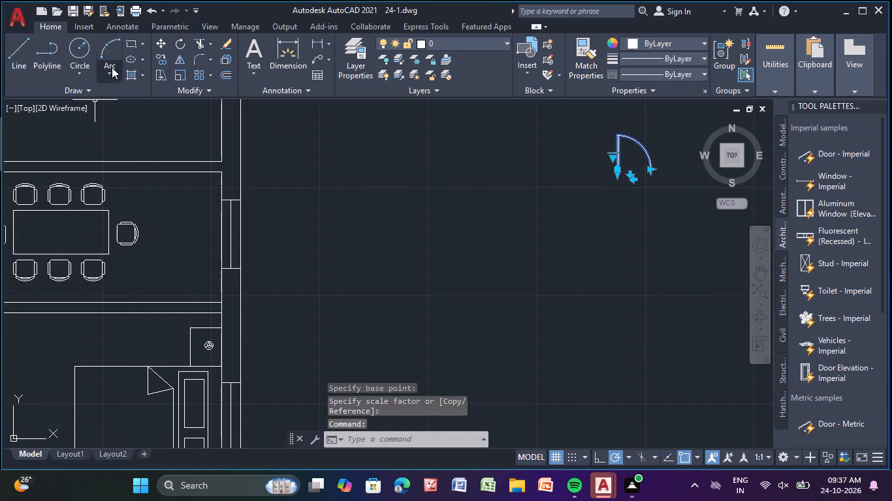
click(161, 56)
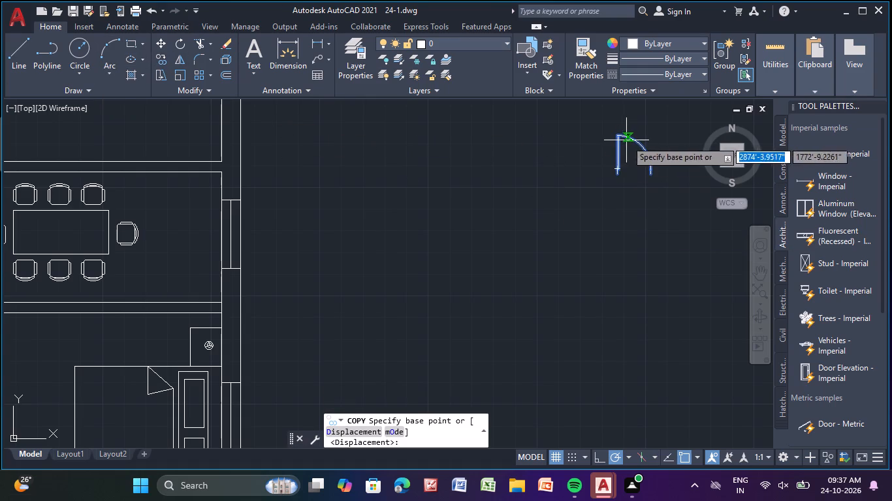
click(614, 150)
scroll(128, 159, down, 3)
middle_drag(127, 161, 362, 199)
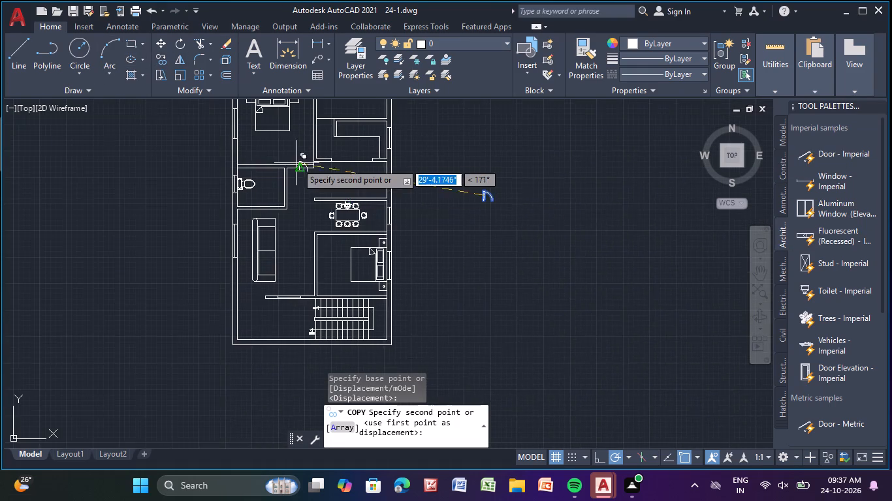
scroll(291, 158, up, 5)
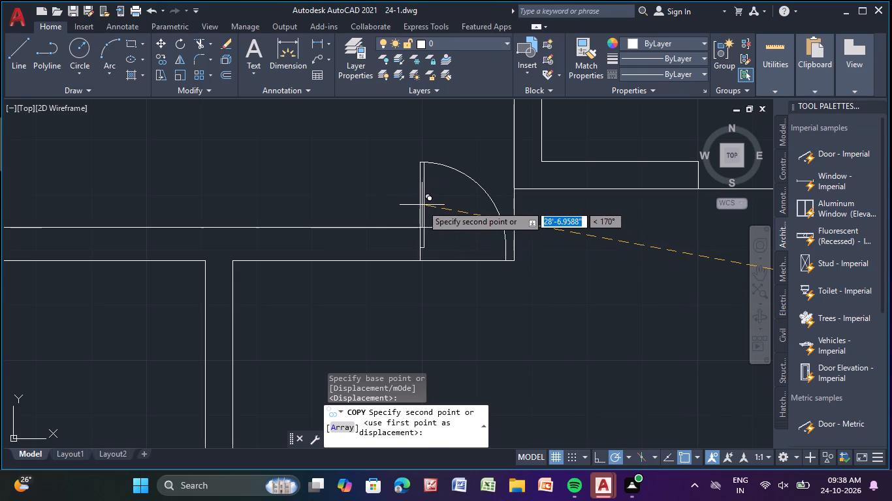
click(422, 205)
Place another copy of the door on the southeast bedroom's north wall, near its west corner, and finish copying.
scroll(500, 284, down, 2)
middle_drag(536, 318, 487, 108)
scroll(506, 220, down, 1)
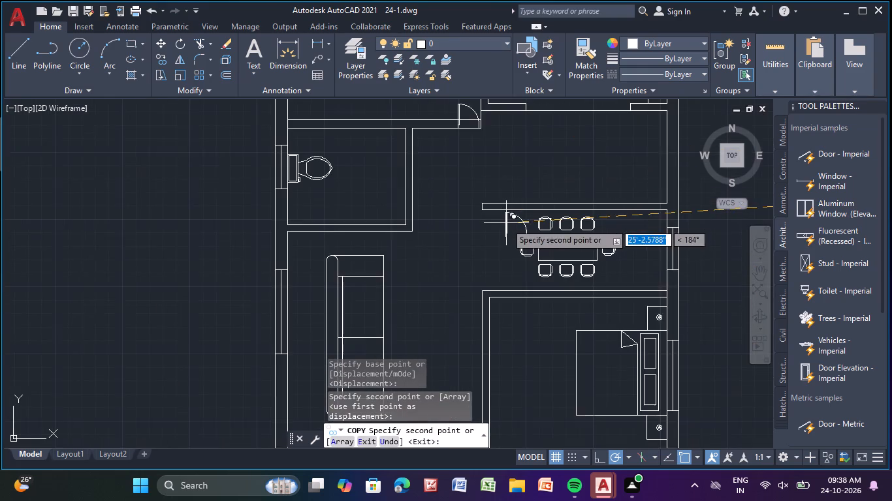
middle_drag(460, 172, 409, 95)
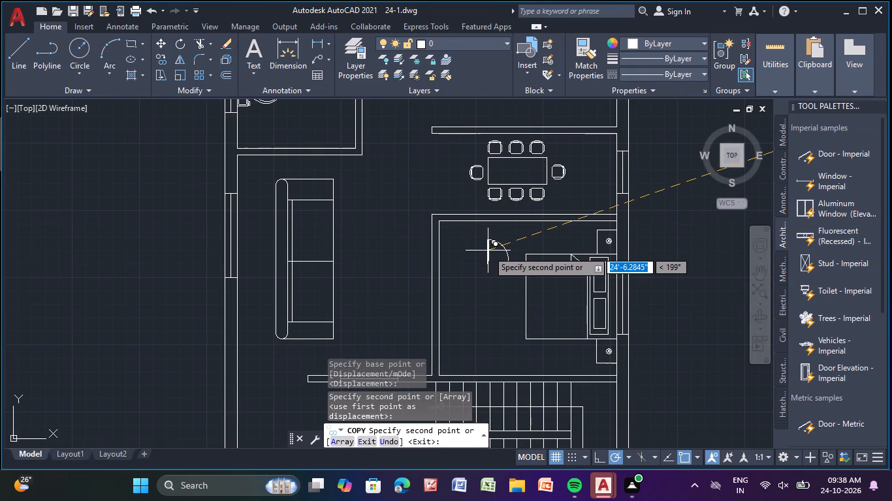
middle_drag(489, 250, 456, 158)
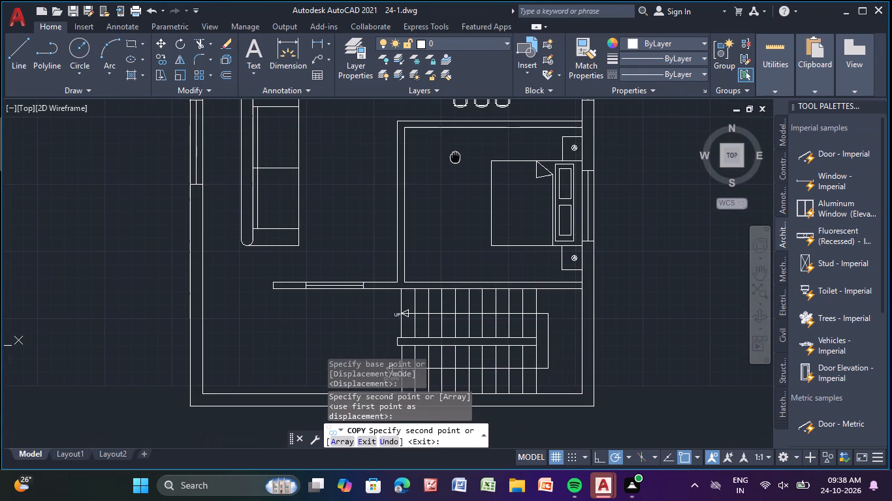
middle_drag(456, 158, 454, 158)
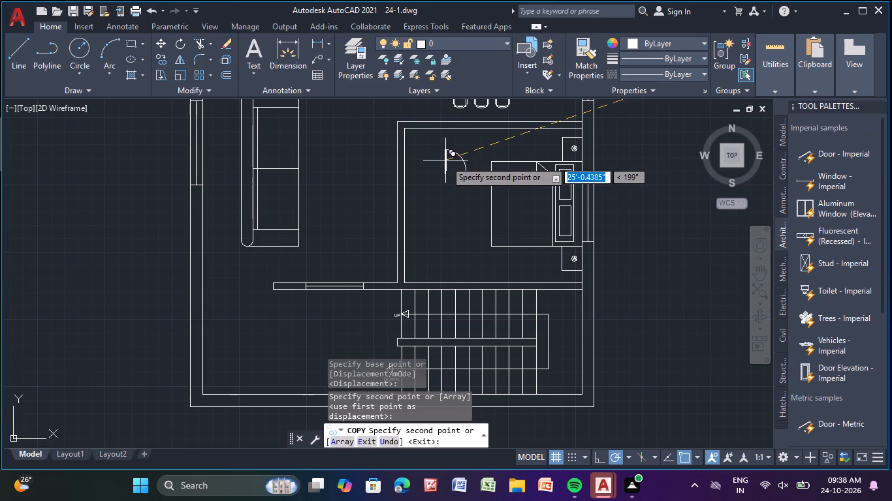
middle_drag(441, 175, 526, 262)
scroll(490, 192, up, 1)
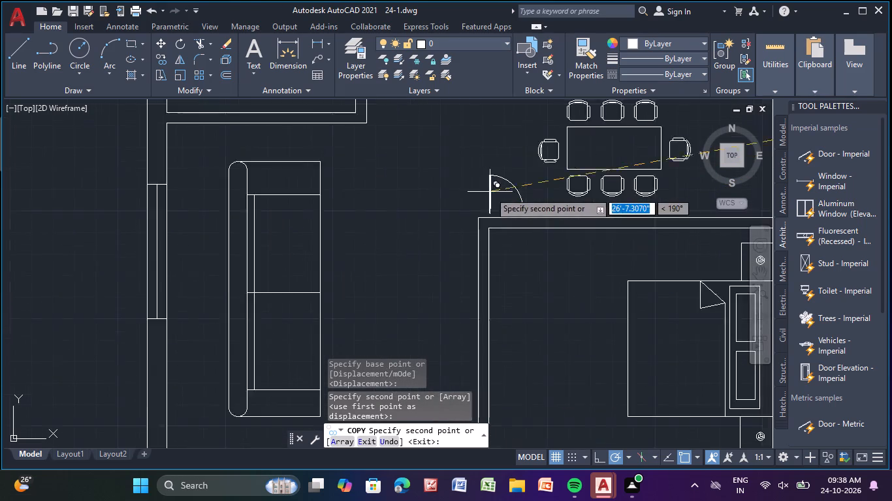
scroll(490, 192, up, 1)
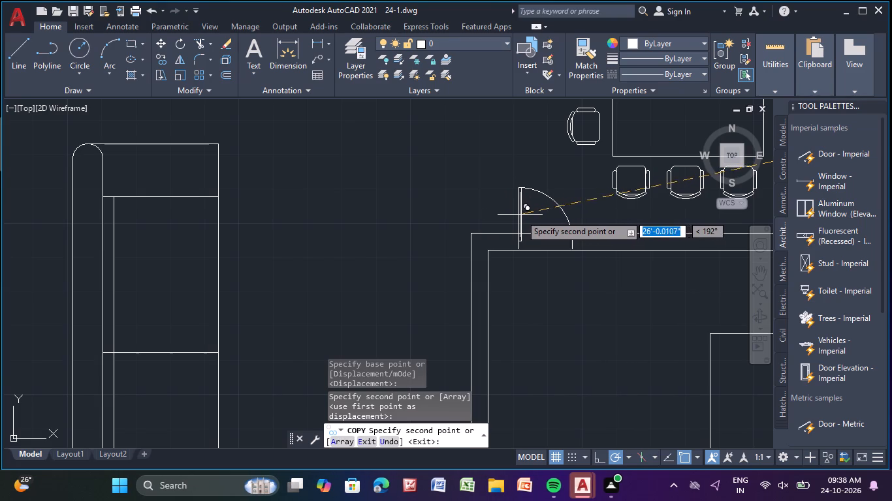
click(528, 215)
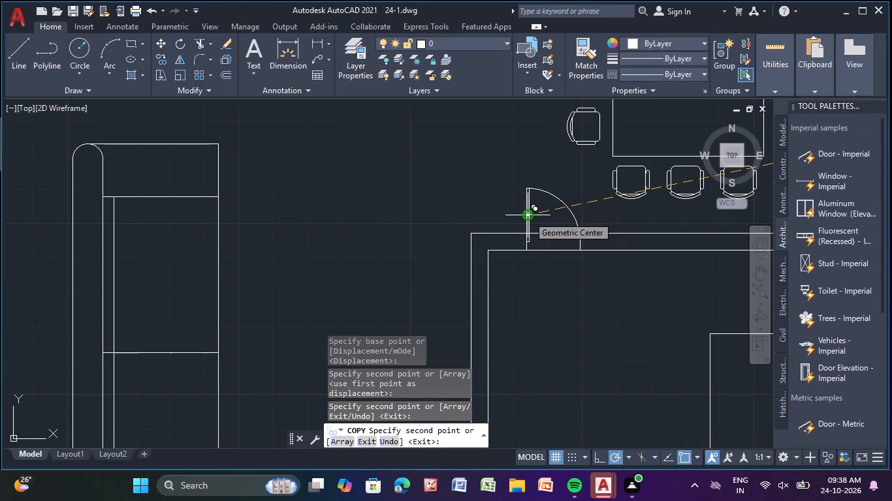
scroll(345, 213, down, 2)
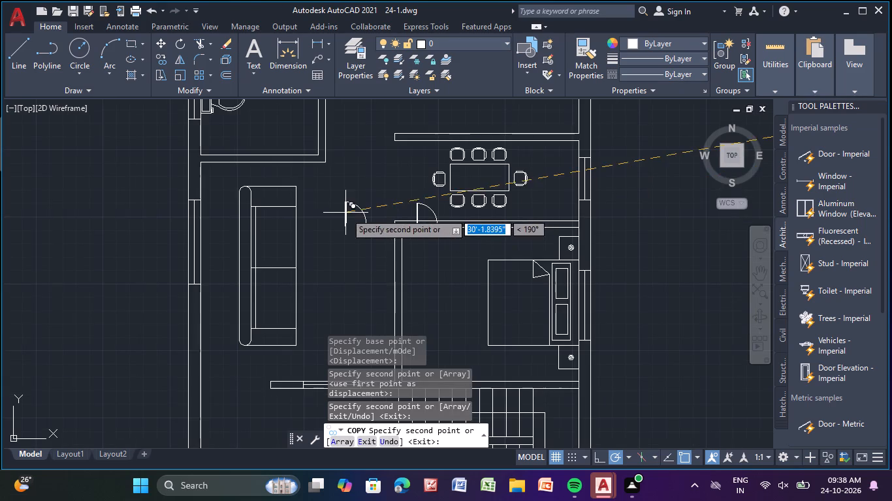
middle_drag(345, 212, 375, 165)
scroll(381, 174, down, 1)
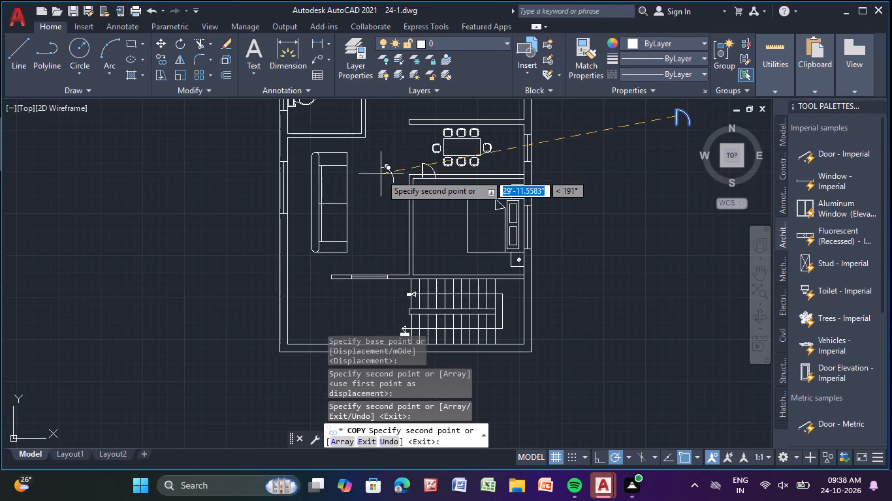
middle_drag(380, 175, 336, 274)
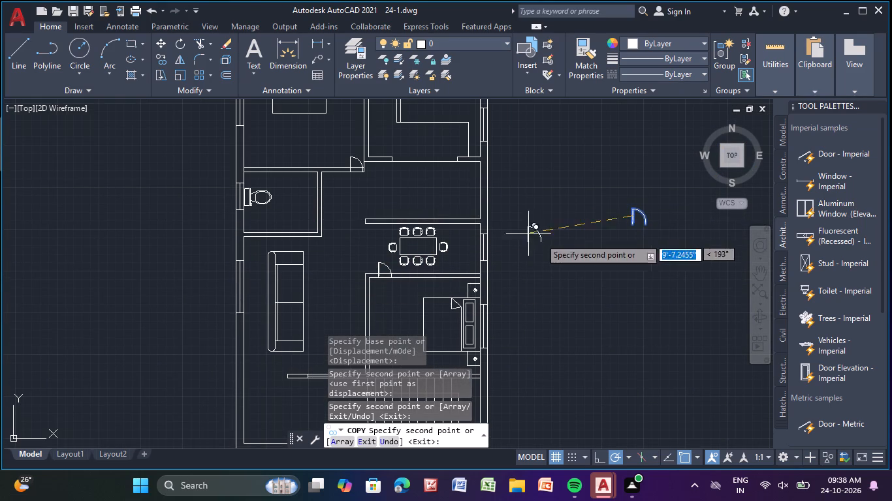
key(Escape)
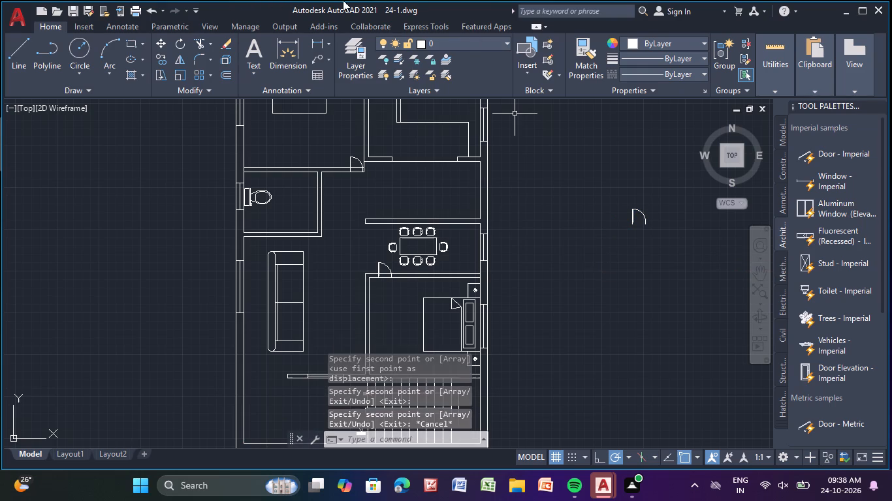
Rotate the original door east of the plan 90° counterclockwise about a point on its swing arc.
click(178, 41)
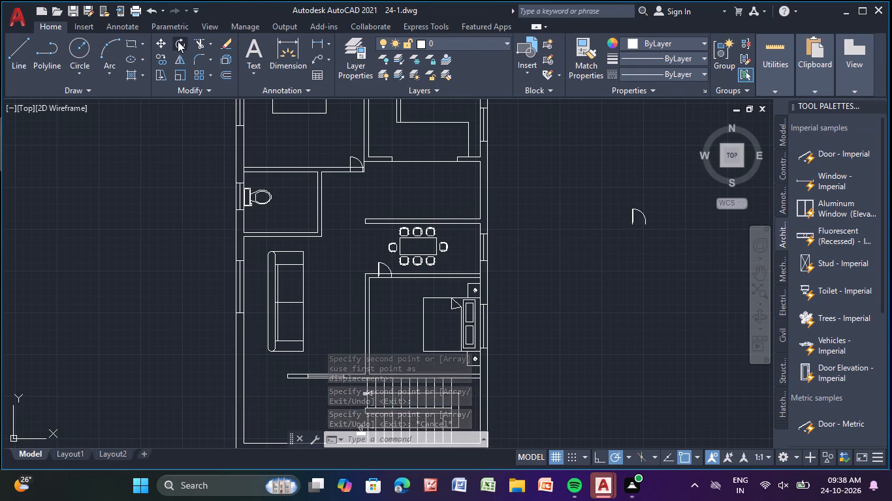
click(646, 218)
right_click(646, 218)
click(646, 218)
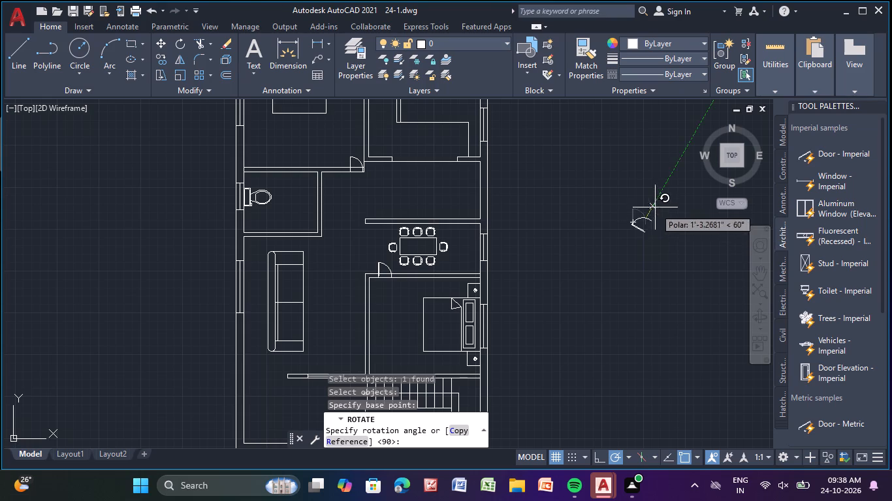
click(649, 185)
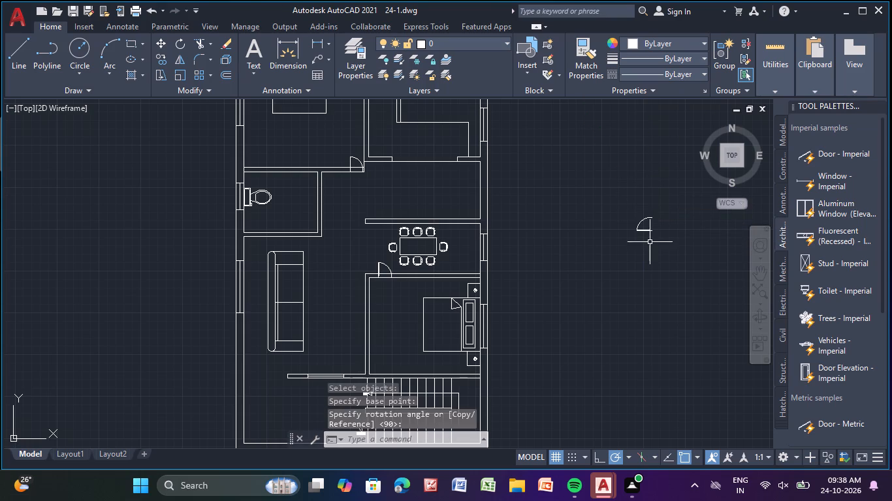
Move the rotated door from east of the plan into the east wall of the toilet room.
click(648, 229)
click(648, 228)
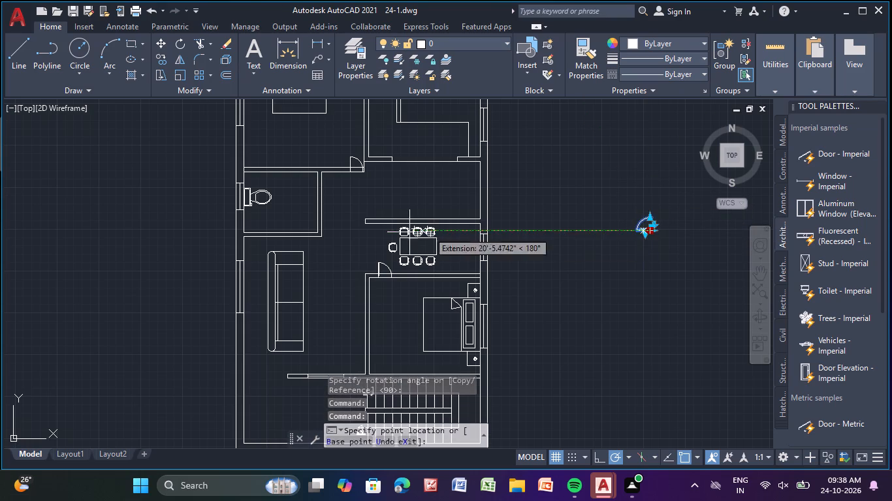
scroll(323, 220, up, 3)
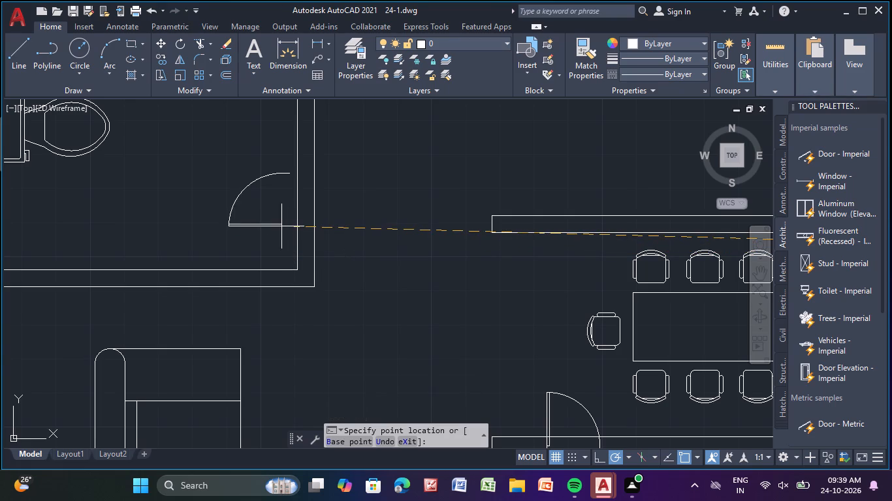
click(285, 222)
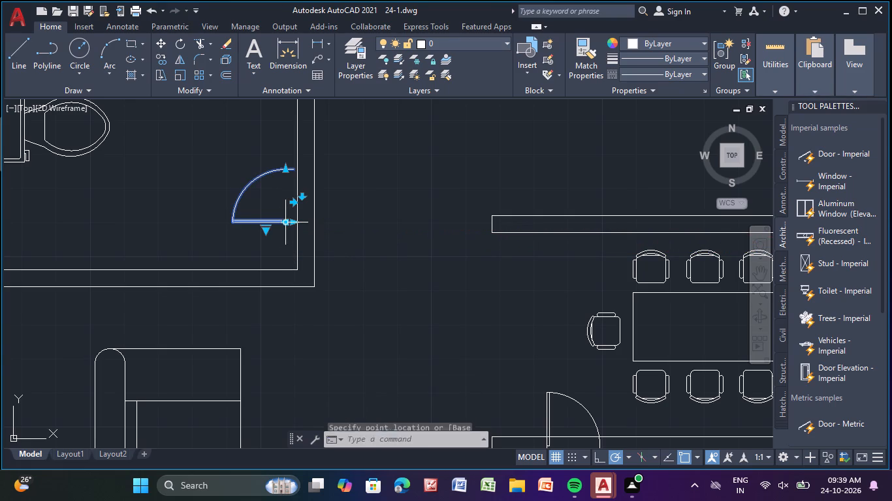
click(285, 222)
scroll(285, 222, up, 4)
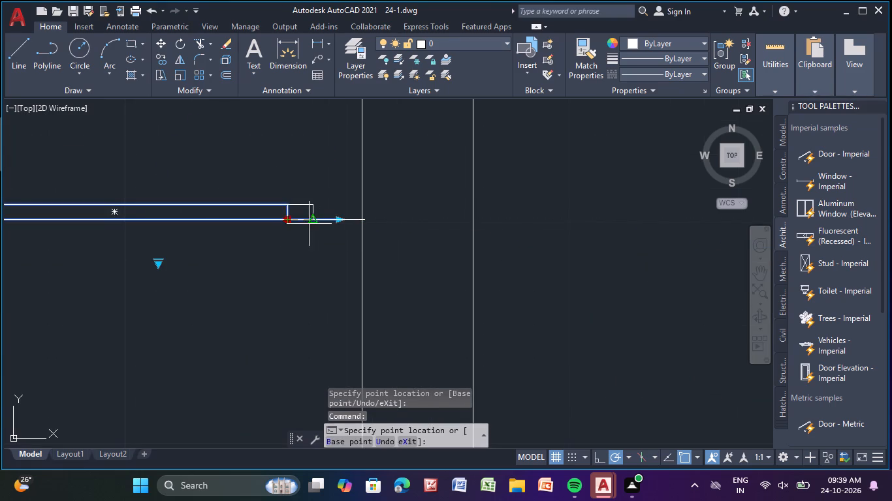
click(420, 236)
scroll(434, 241, down, 5)
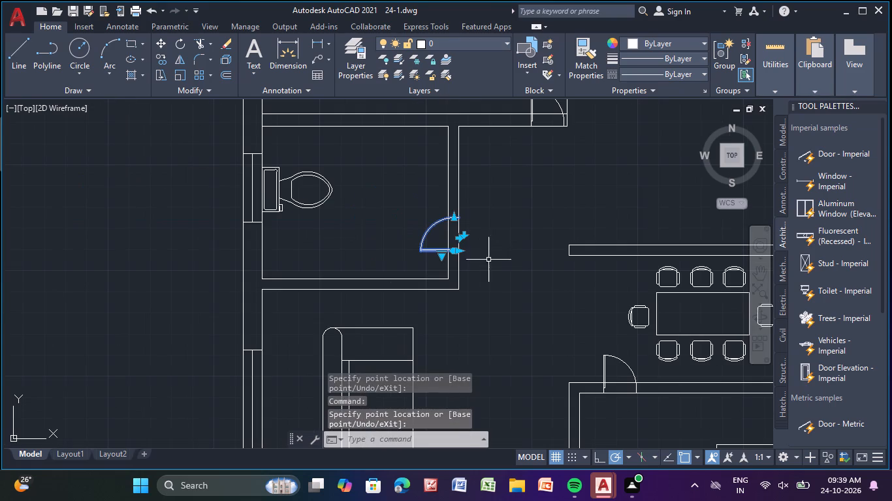
Shift the toilet door about 8.4 inches straight south along the wall, towards the room's southeast corner.
scroll(469, 250, up, 5)
middle_drag(447, 258, 591, 154)
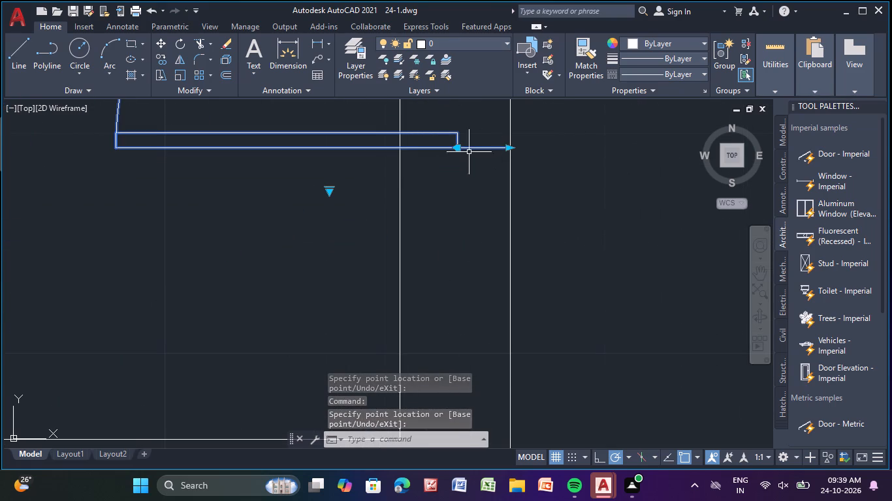
click(458, 147)
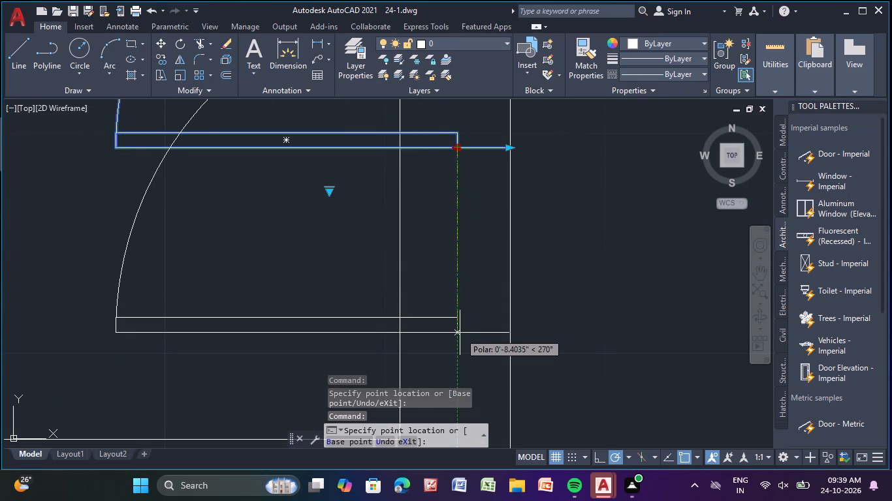
click(460, 333)
scroll(473, 316, down, 6)
middle_click(502, 311)
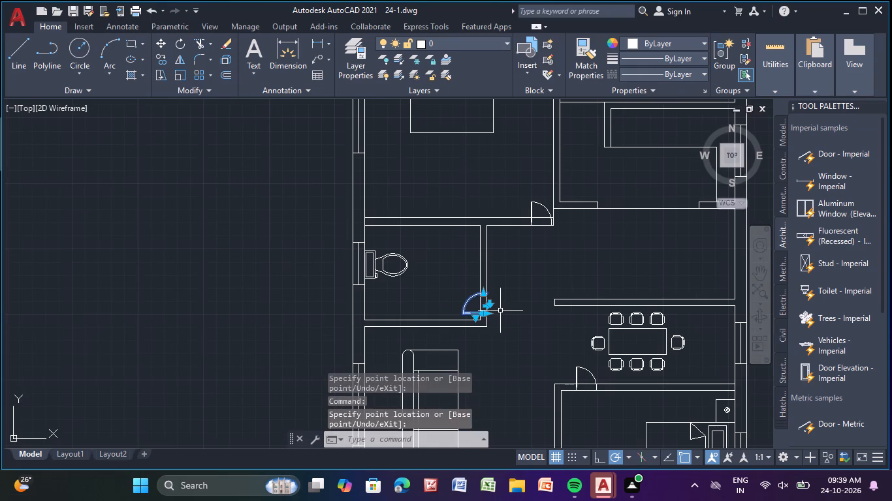
key(Escape)
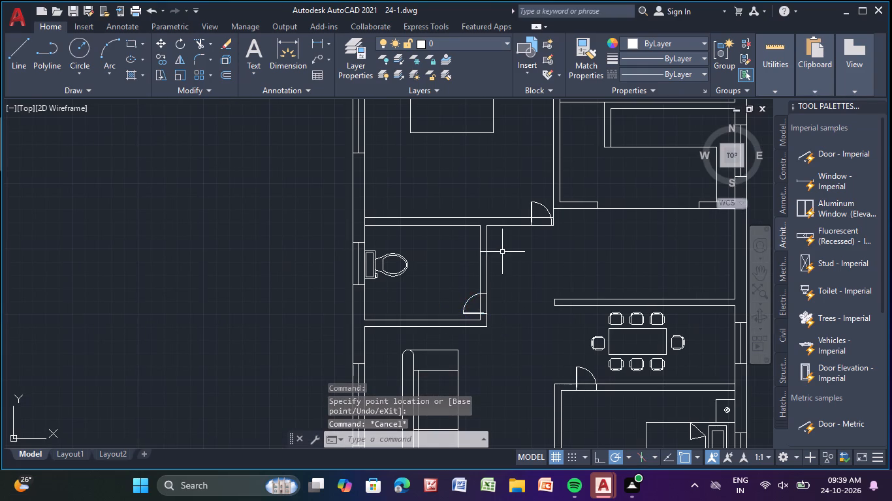
Trim the inner wall lines crossing the door openings of the toilet and the northwest bedroom.
middle_drag(473, 241, 341, 238)
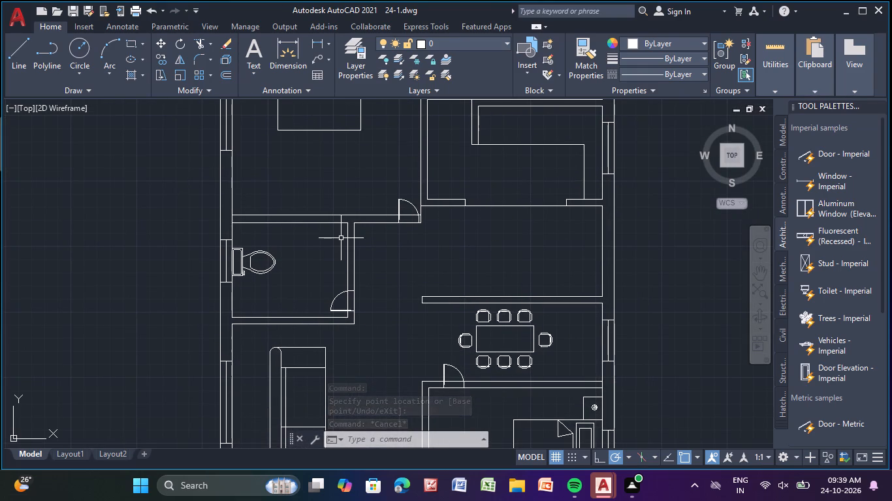
scroll(341, 238, down, 1)
middle_drag(425, 295, 460, 222)
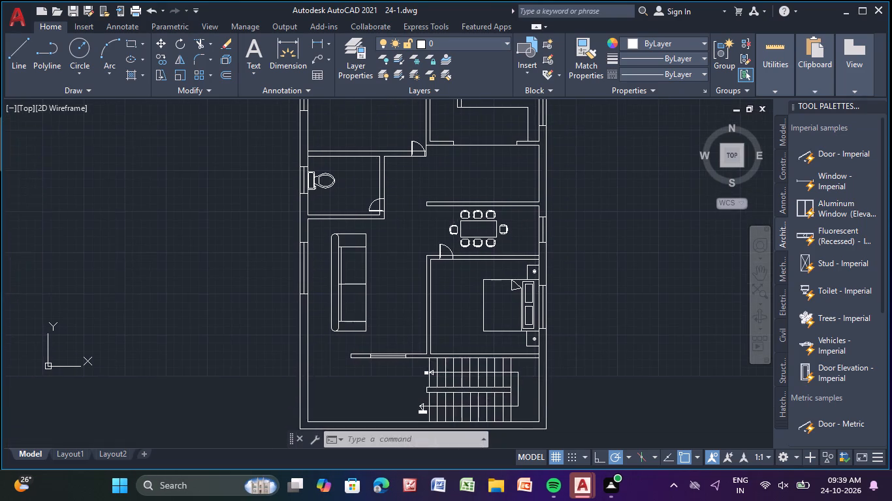
middle_drag(460, 222, 456, 314)
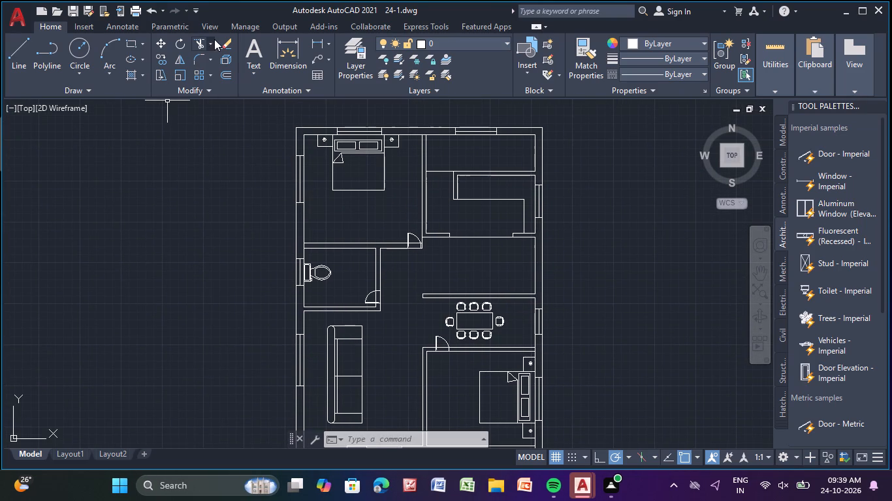
click(204, 44)
scroll(377, 296, up, 4)
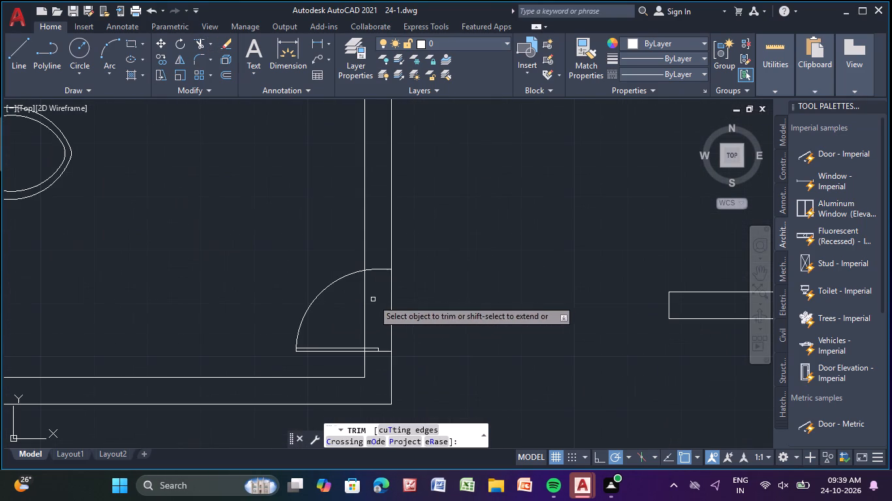
click(364, 303)
scroll(462, 276, down, 1)
middle_drag(467, 277, 403, 433)
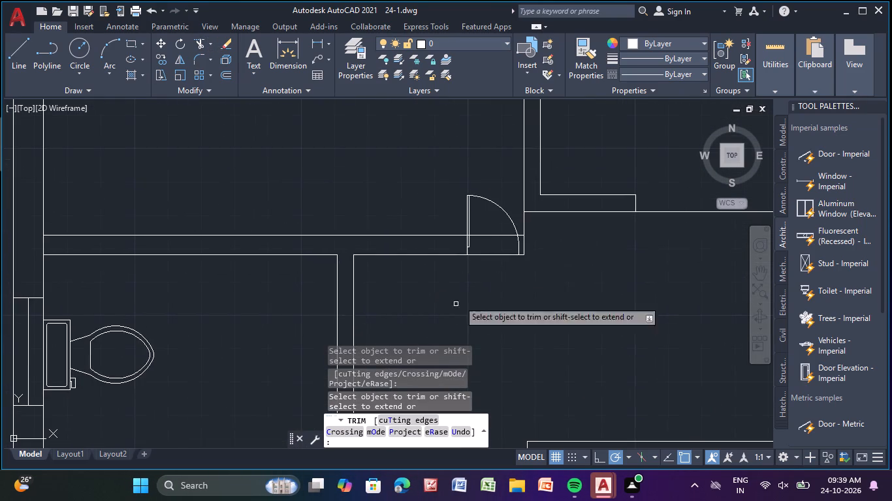
click(492, 235)
scroll(492, 267, down, 3)
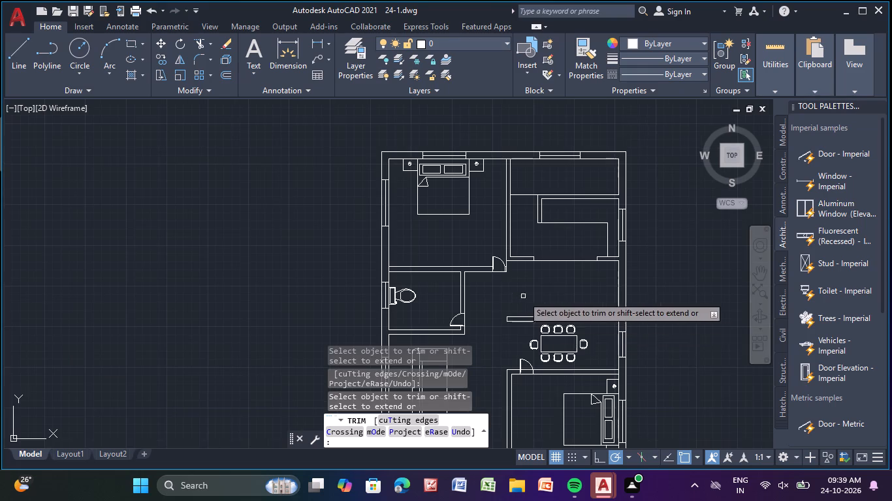
Trim the wall line crossing the door opening in the southeast bedroom's north wall, and finish trimming.
middle_drag(545, 295, 532, 181)
scroll(510, 260, up, 1)
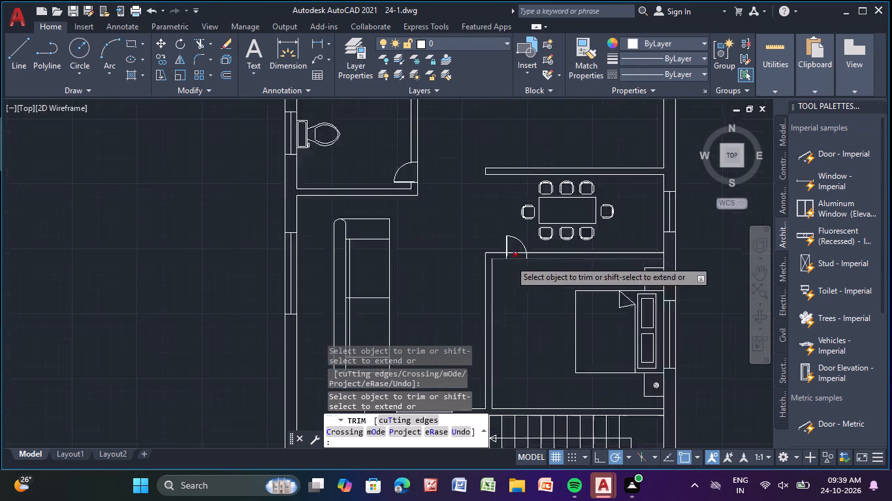
scroll(510, 260, up, 3)
click(519, 226)
scroll(518, 227, down, 3)
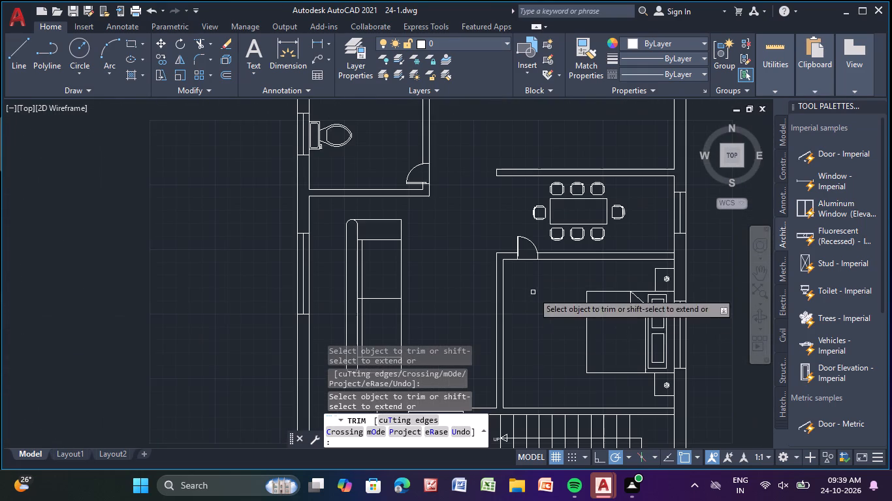
middle_click(537, 309)
scroll(528, 339, down, 2)
middle_drag(543, 299, 544, 252)
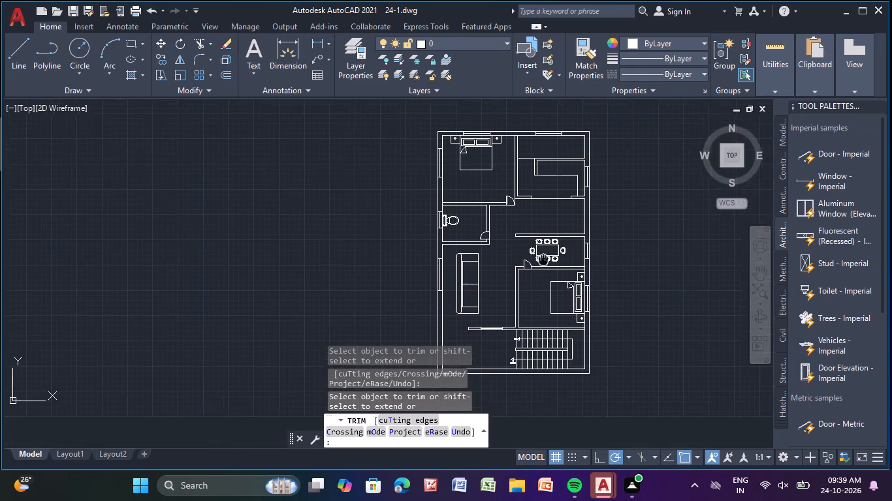
middle_drag(544, 252, 526, 237)
middle_drag(518, 247, 500, 339)
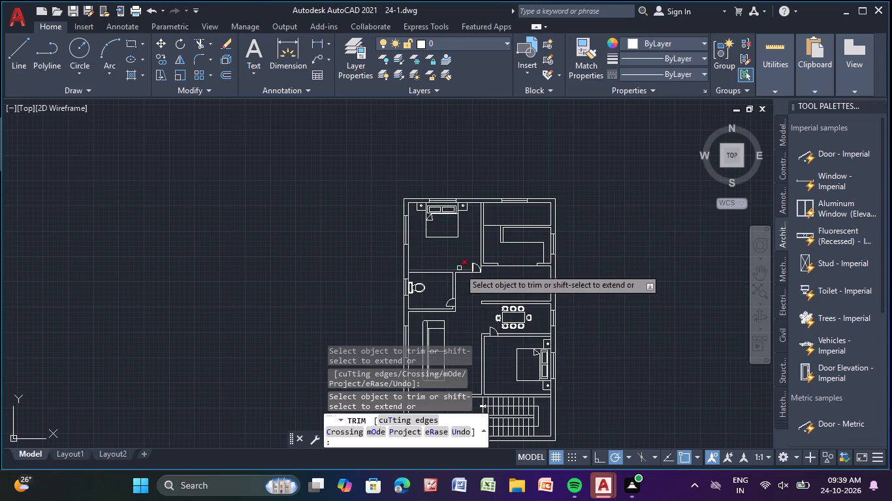
middle_drag(460, 257, 468, 303)
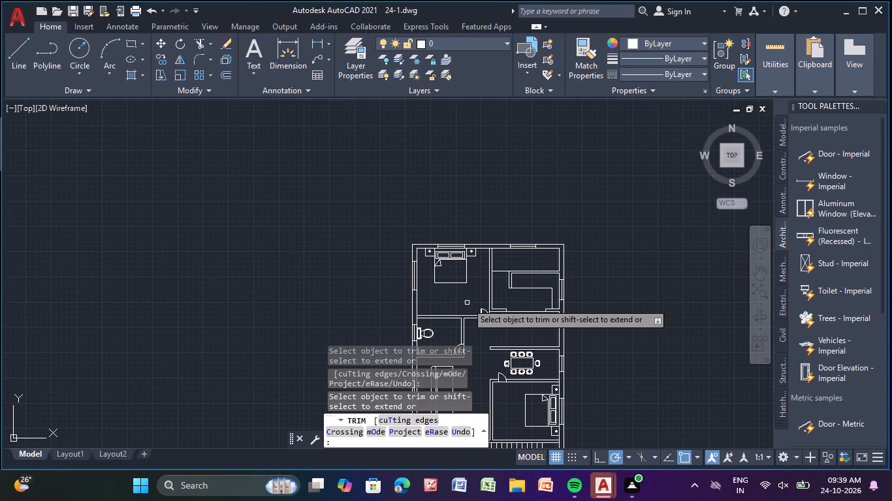
key(Escape)
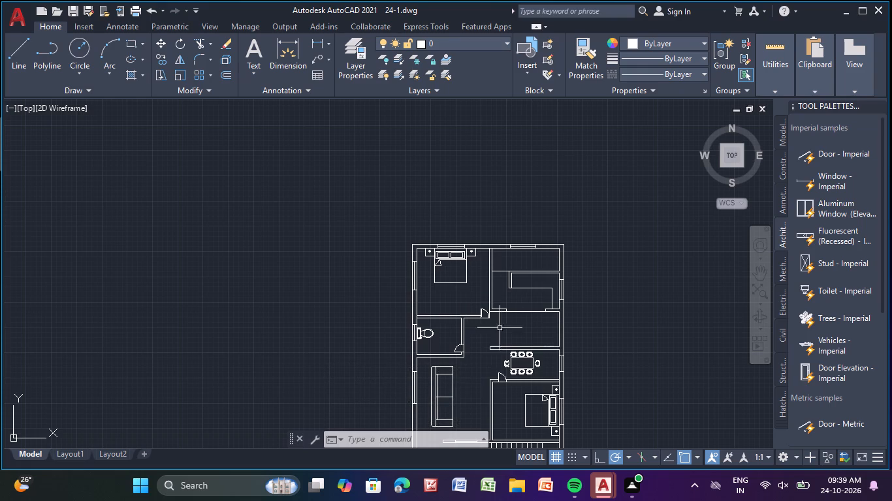
Hatch the narrow northeast room above the kitchen with the ANGLE pattern in light blue 173,221,247.
middle_drag(551, 325, 522, 288)
middle_drag(456, 234, 454, 224)
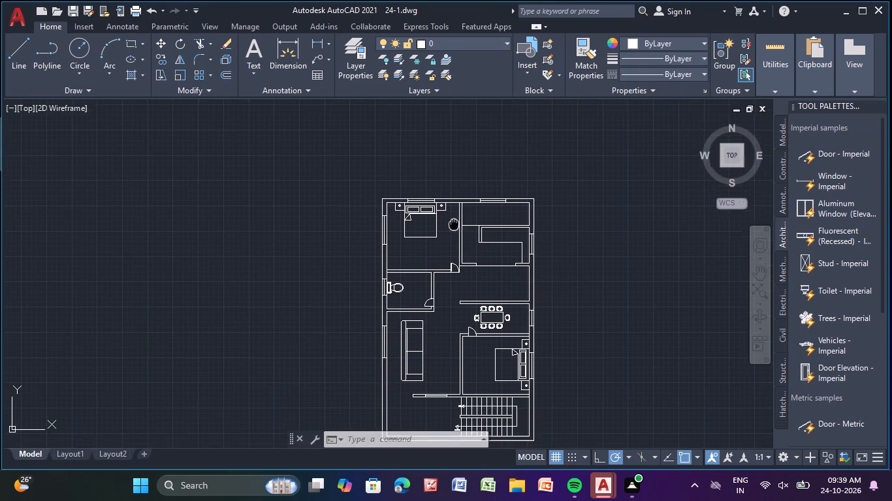
middle_drag(454, 224, 396, 227)
scroll(426, 172, up, 1)
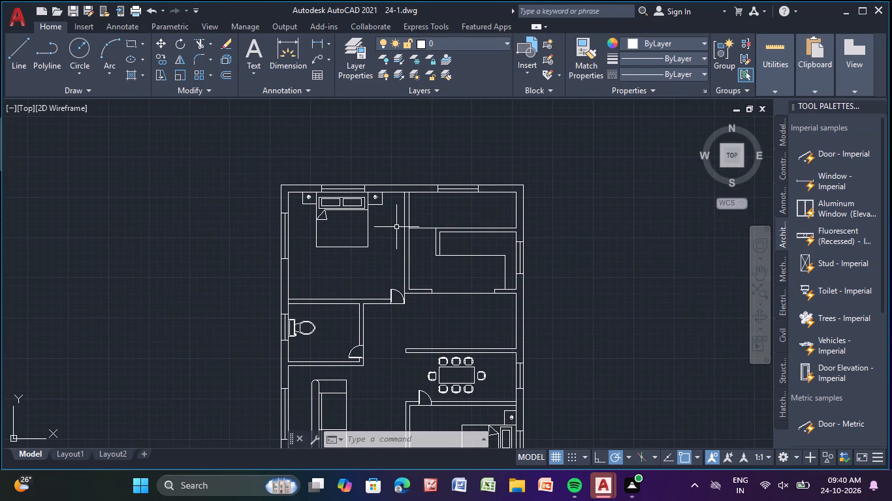
scroll(396, 227, down, 1)
middle_drag(396, 227, 386, 239)
scroll(409, 220, up, 3)
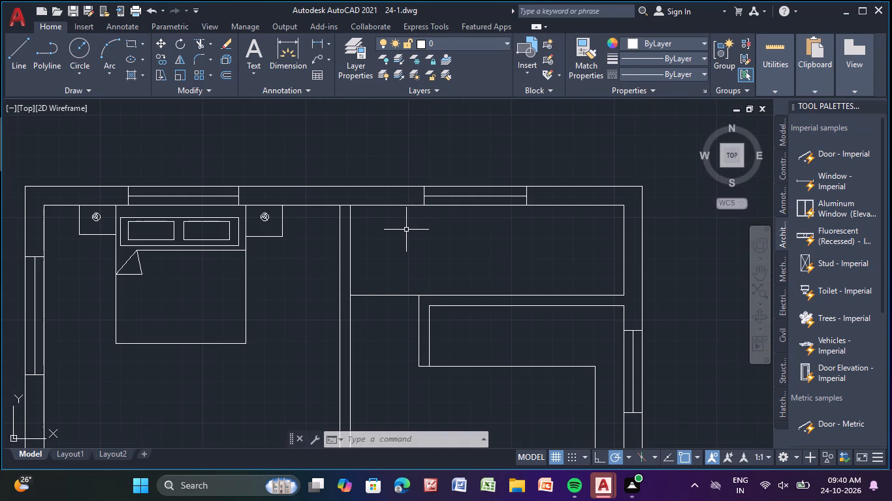
click(130, 75)
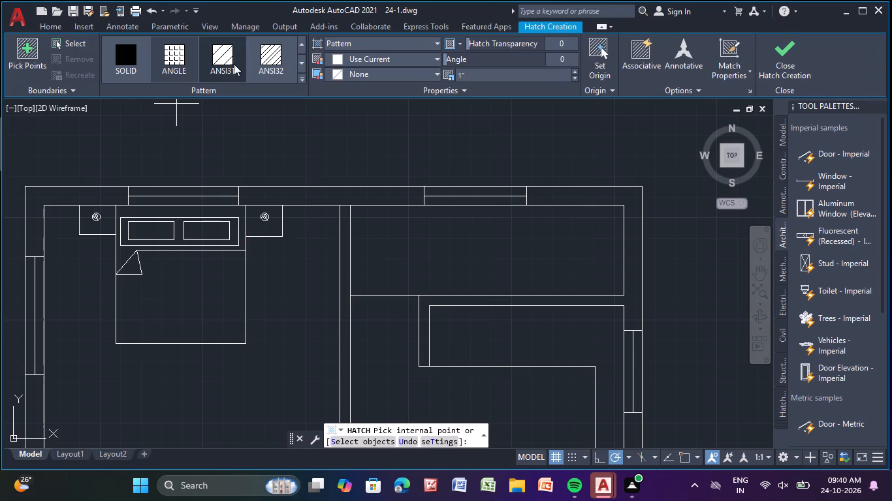
click(300, 79)
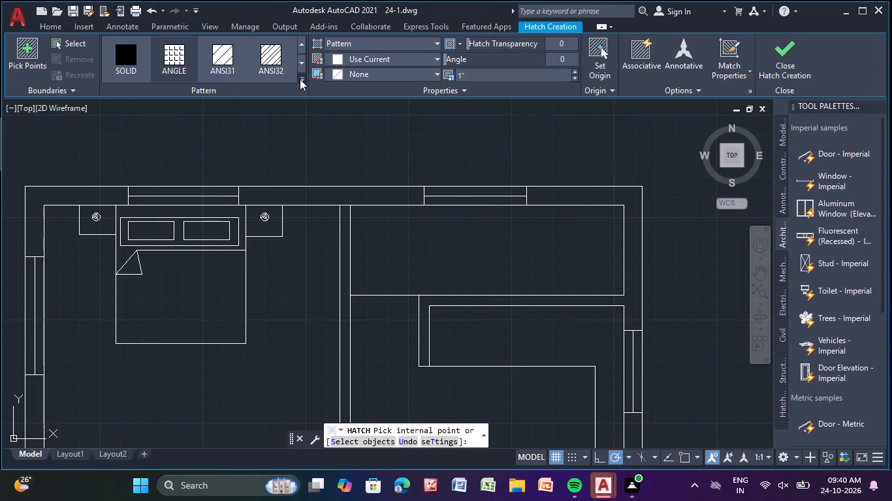
click(166, 53)
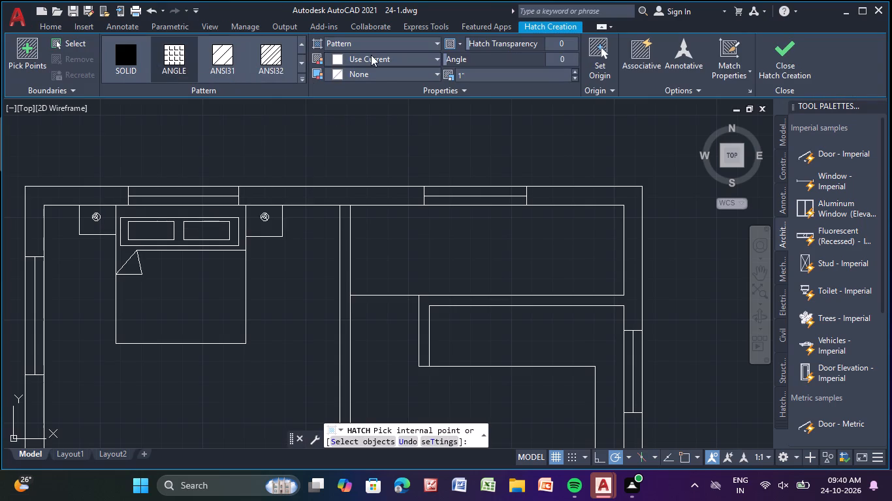
click(371, 55)
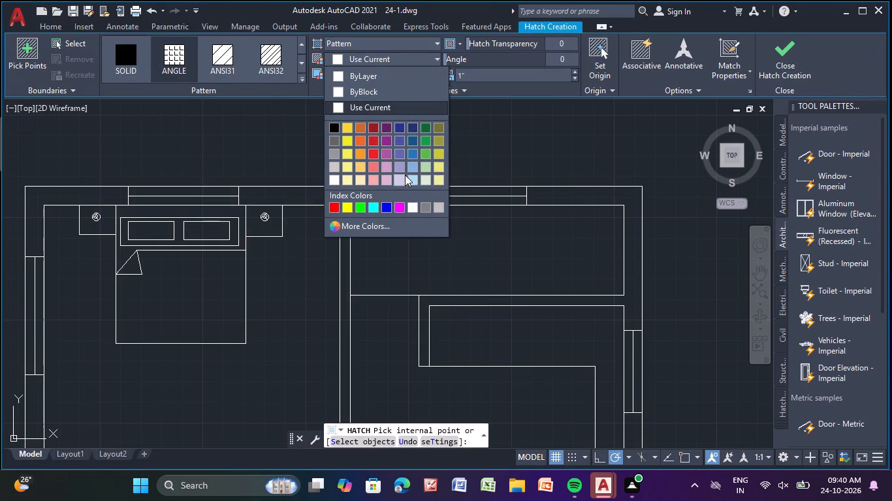
click(412, 177)
click(477, 240)
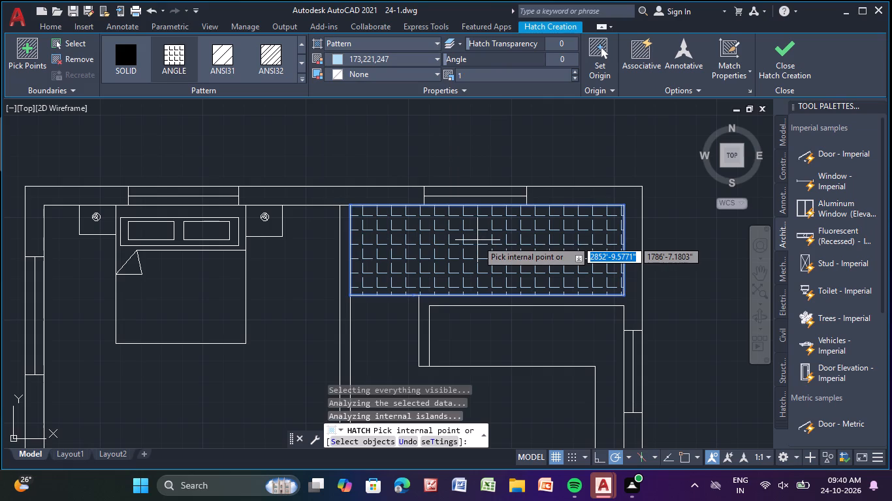
click(771, 62)
Label the hatched northeast room with multiline text reading WASH AREA and 11'-0"X3'-8" on a second line.
scroll(672, 211, down, 2)
middle_drag(668, 219, 671, 222)
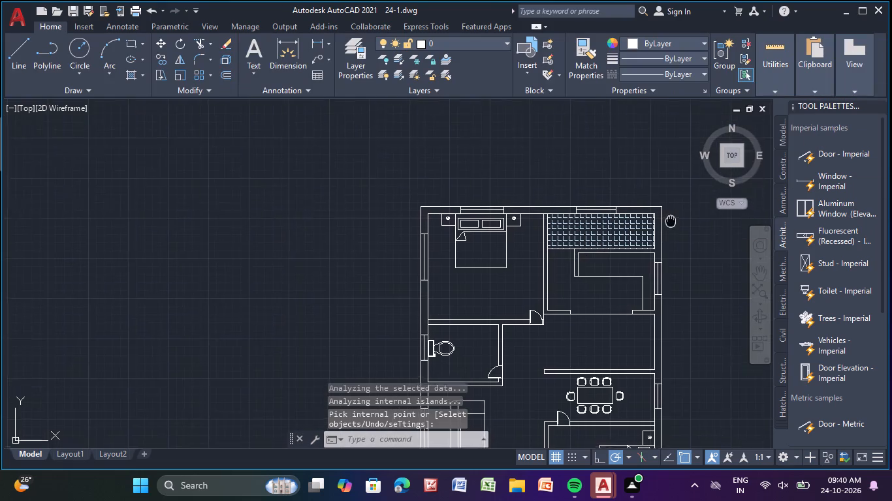
middle_drag(671, 222, 557, 192)
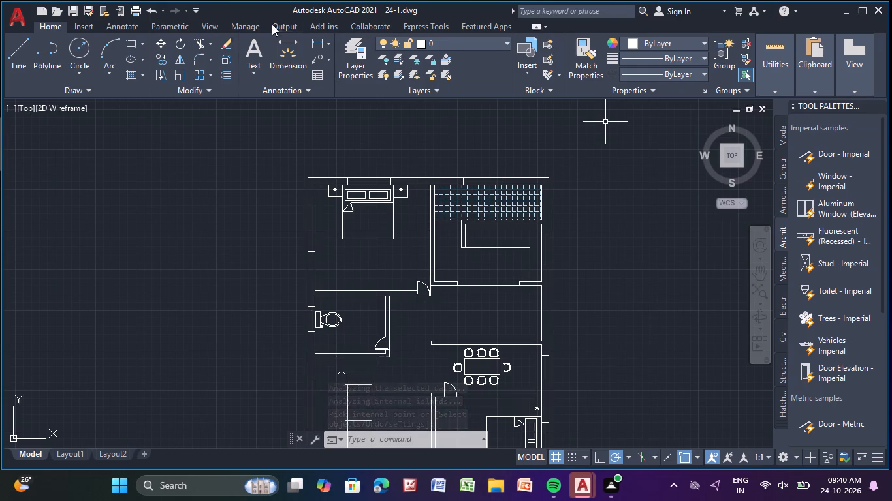
click(252, 48)
scroll(453, 198, up, 4)
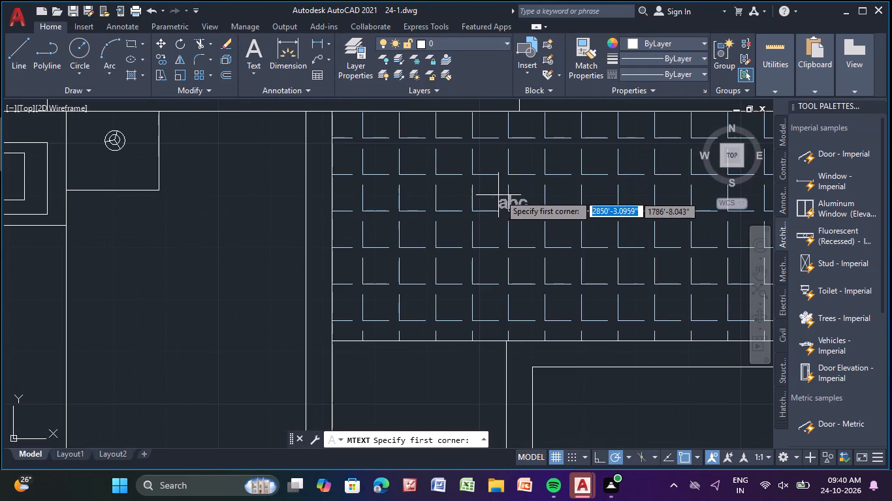
click(468, 204)
click(607, 251)
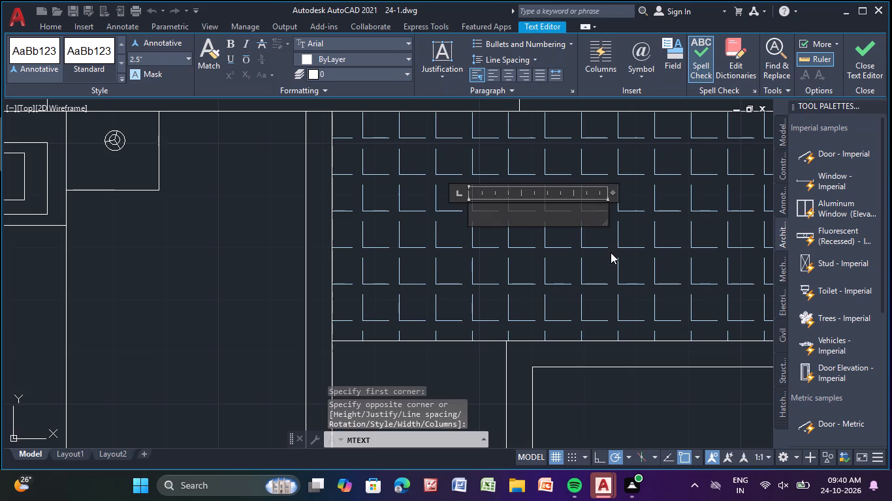
text(was)
key(h)
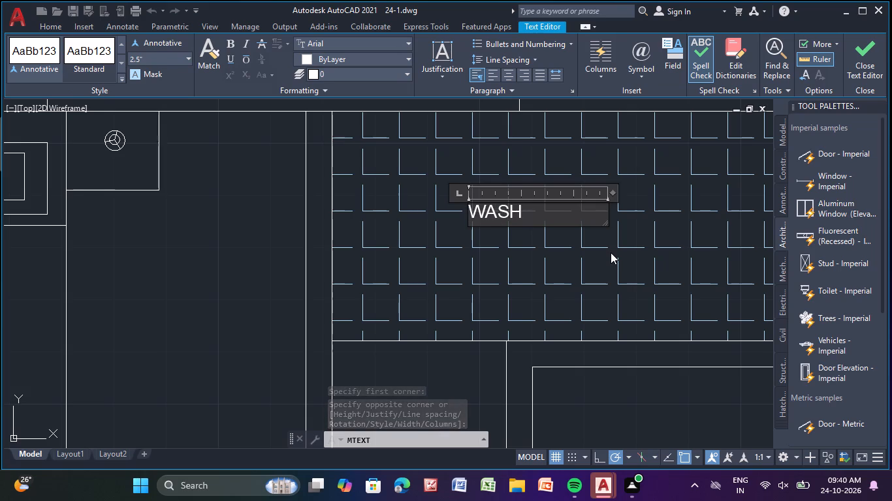
key(space)
text(area)
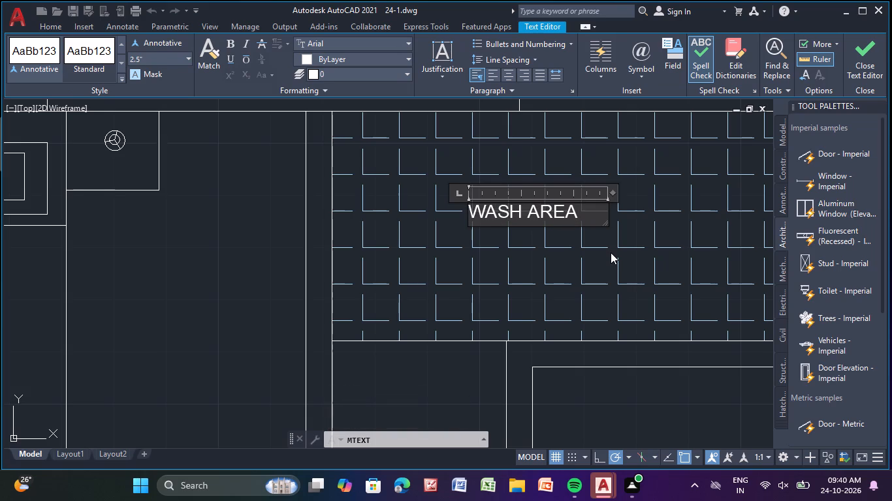
key(Return)
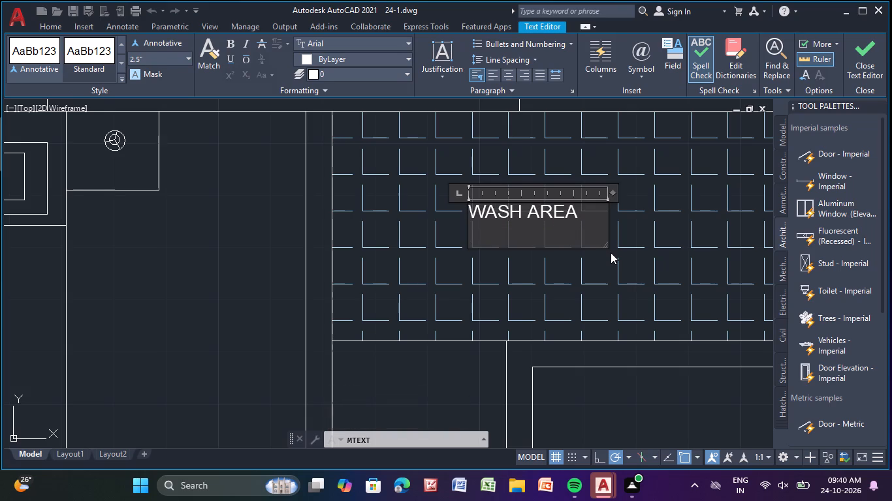
text(11)
text('-0)
text("x)
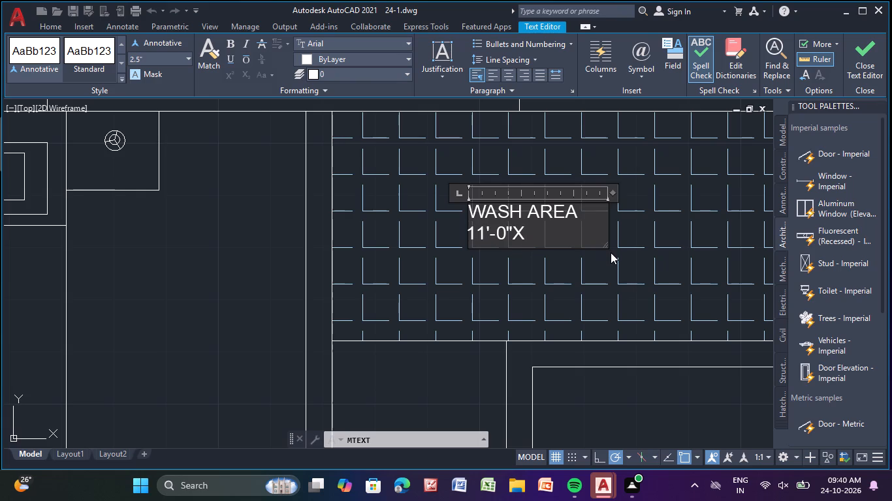
key(3)
text('-)
key(8)
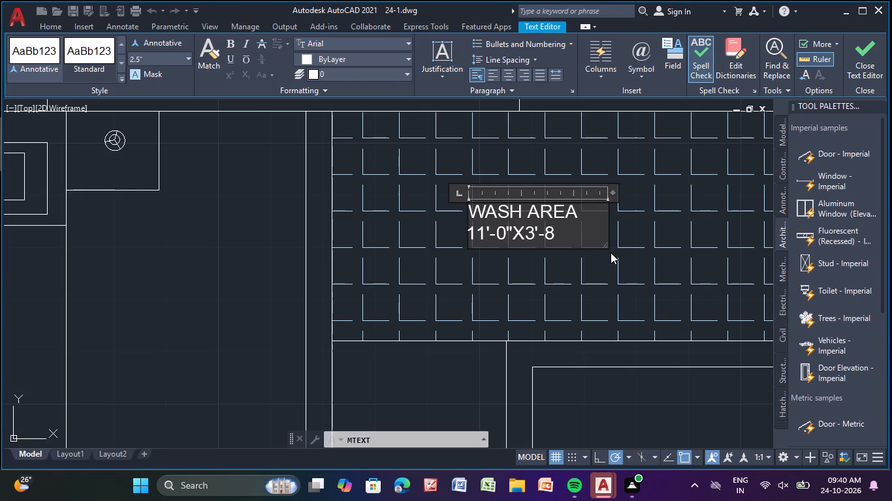
key(shift+quotedbl)
key(Return)
right_click(614, 256)
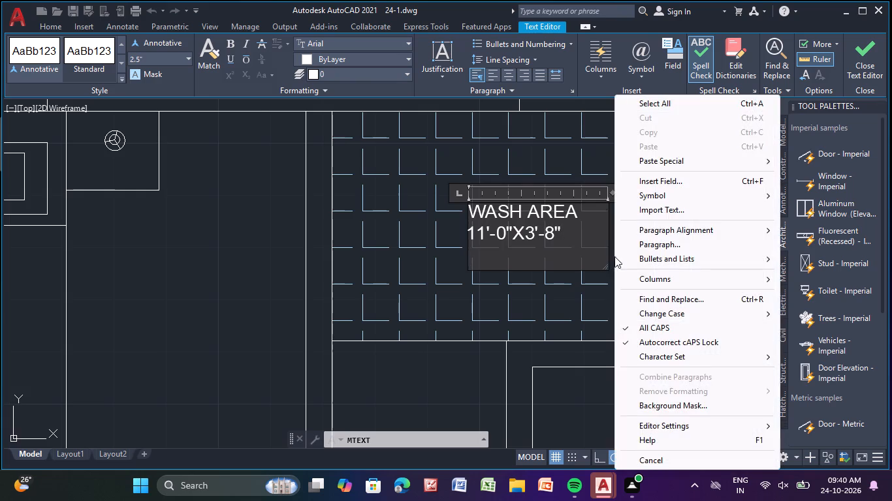
click(565, 315)
Label the kitchen below the counter with multiline text reading KITCHEN and 11'-0"X10'10" on a second line.
scroll(565, 315, down, 1)
middle_drag(565, 314, 439, 137)
click(254, 56)
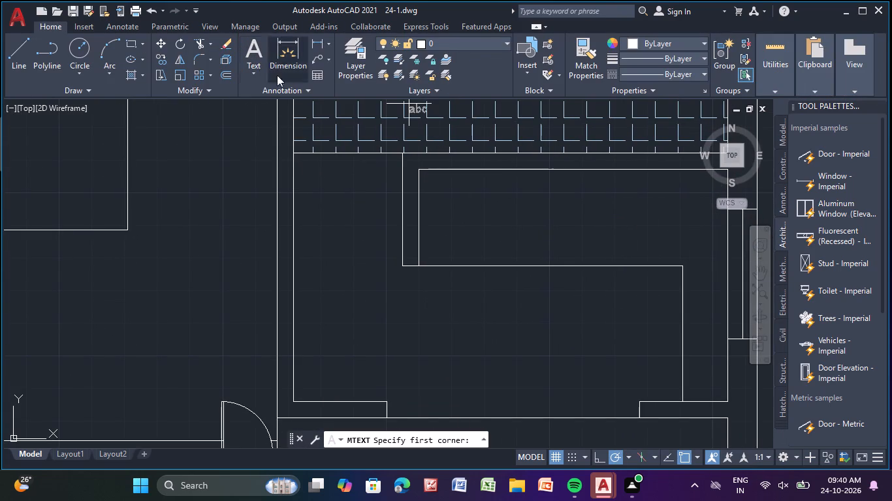
middle_drag(481, 341, 387, 317)
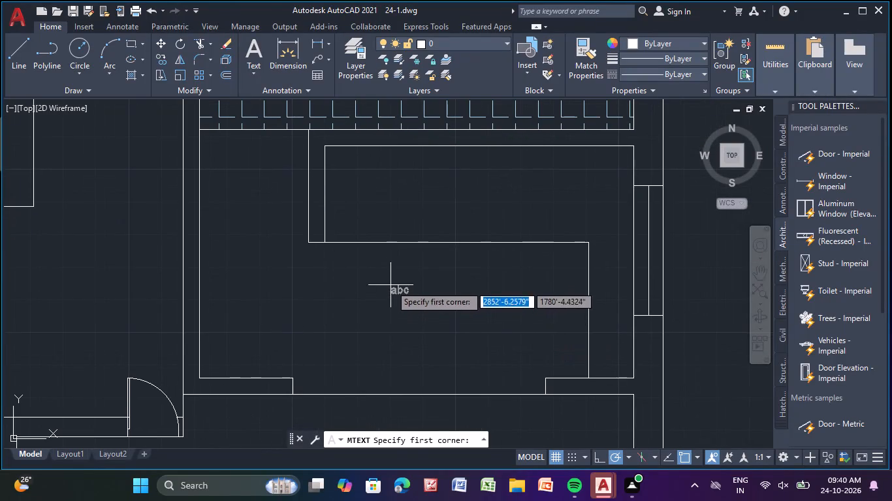
click(387, 271)
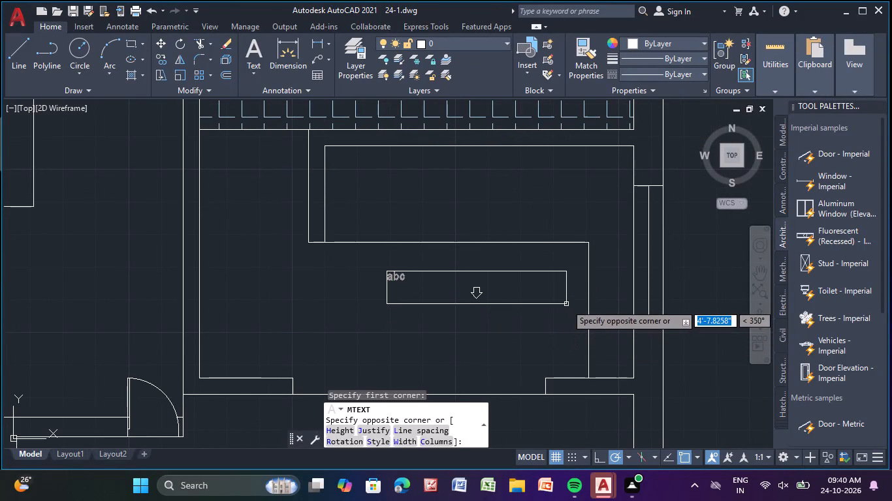
click(566, 304)
key(k)
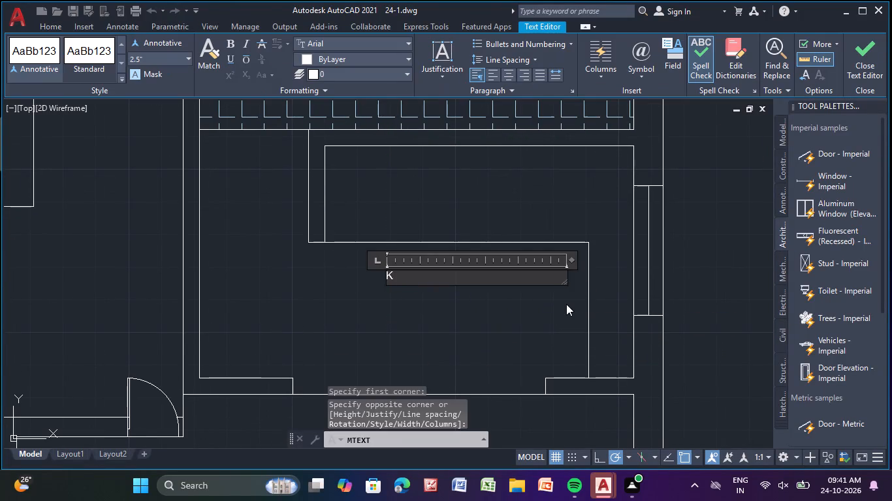
key(i)
text(tch)
key(e)
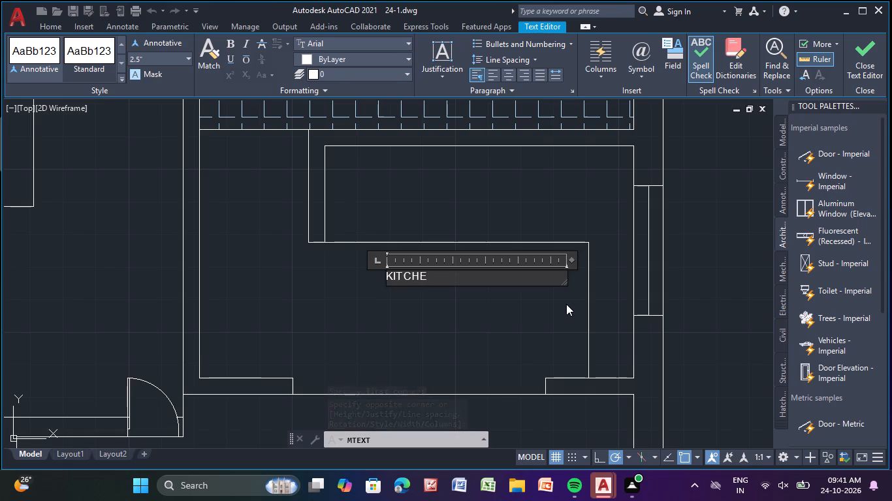
key(n)
key(Return)
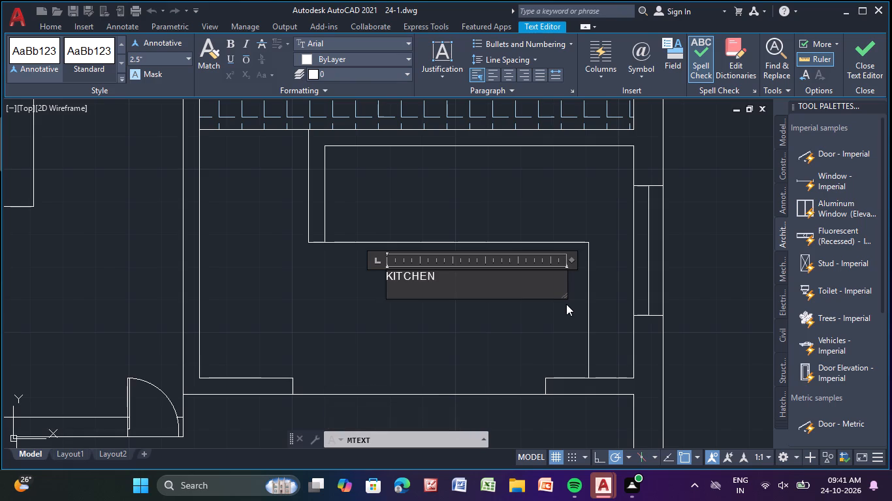
text(11)
text('-0)
key(shift+quotedbl)
key(z)
key(BackSpace)
key(x)
key(1)
key(0)
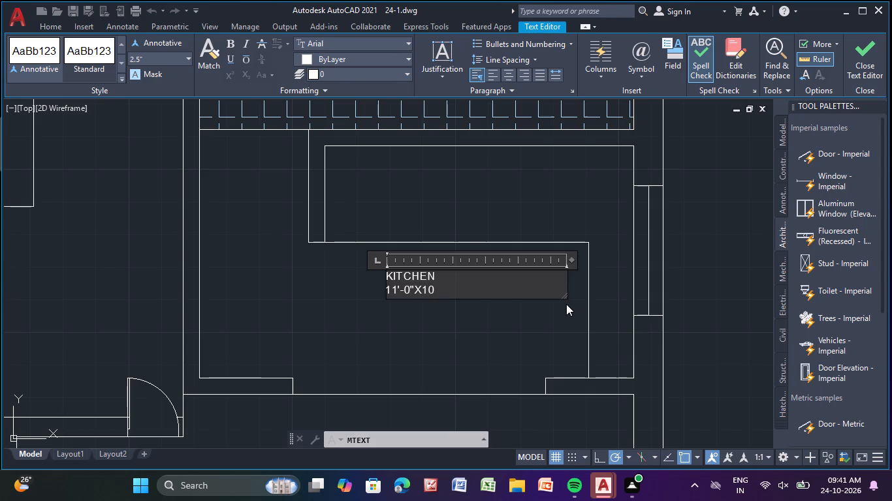
key(apostrophe)
text(10)
key(shift+quotedbl)
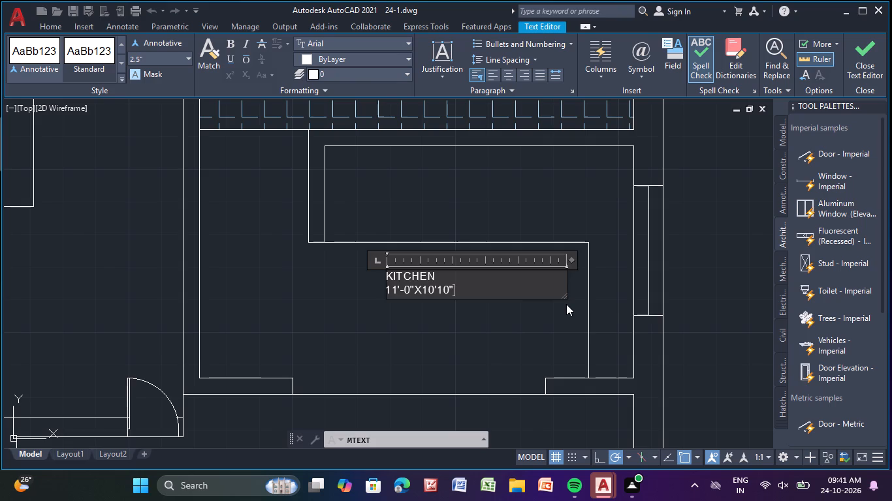
key(Return)
right_click(566, 304)
click(461, 359)
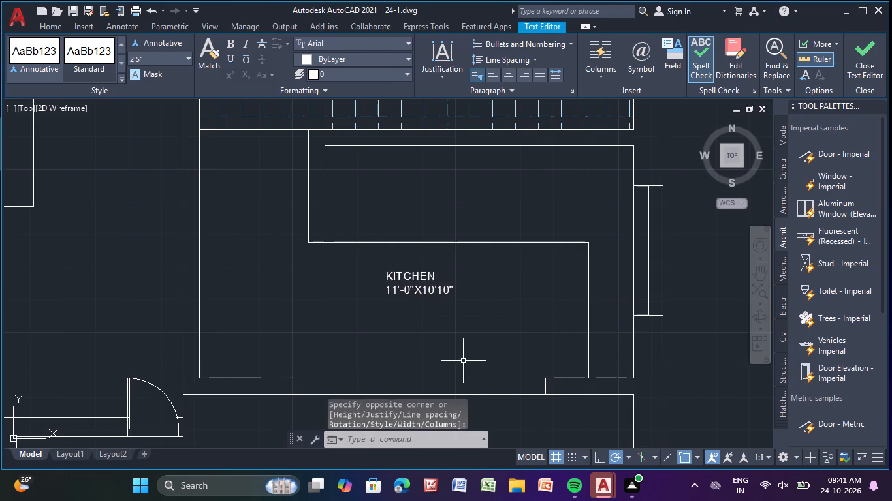
Delete the full-width wall line running across the kitchen's south opening.
scroll(458, 354, down, 1)
middle_drag(458, 354, 402, 70)
scroll(409, 153, down, 1)
middle_drag(434, 188, 445, 309)
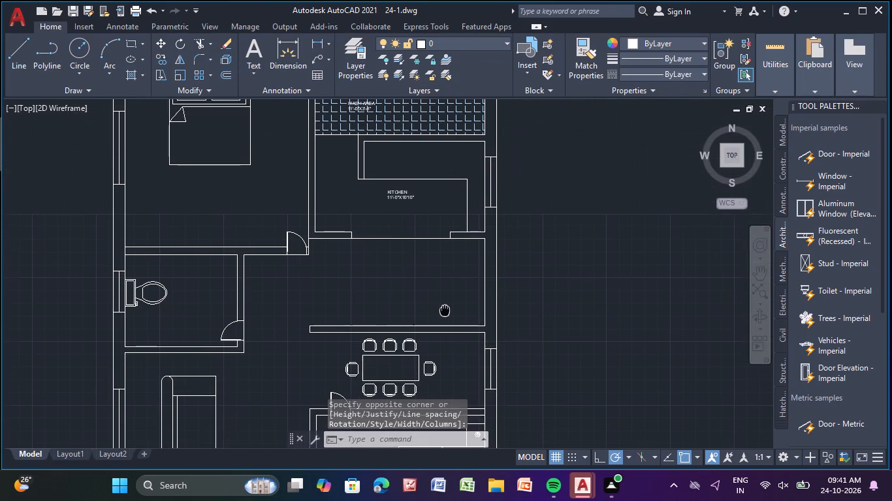
middle_drag(445, 309, 446, 311)
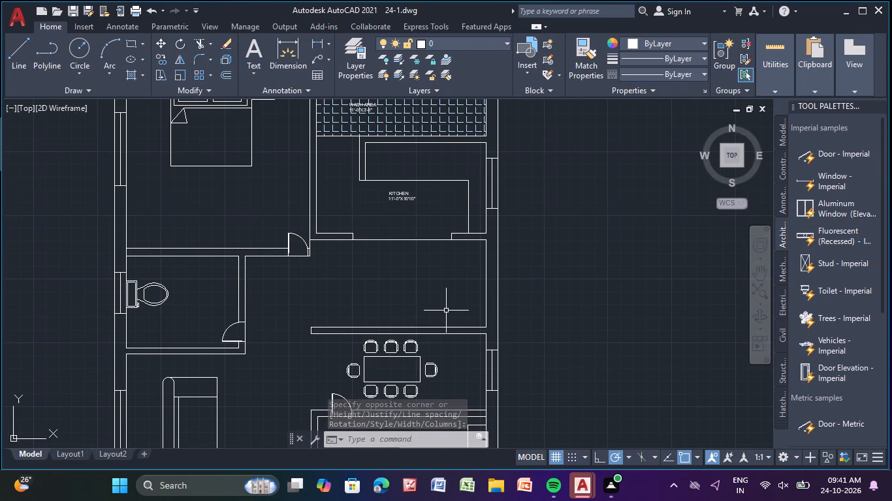
scroll(446, 311, down, 1)
middle_drag(443, 307, 470, 326)
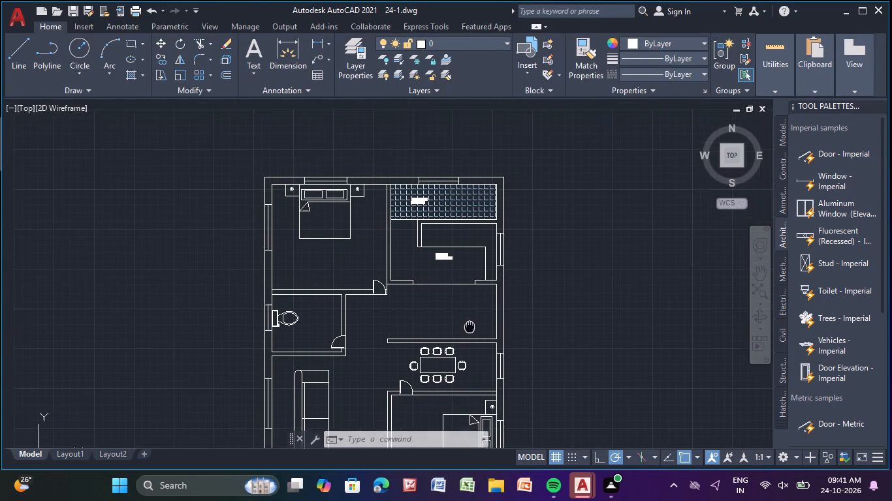
middle_drag(470, 326, 514, 337)
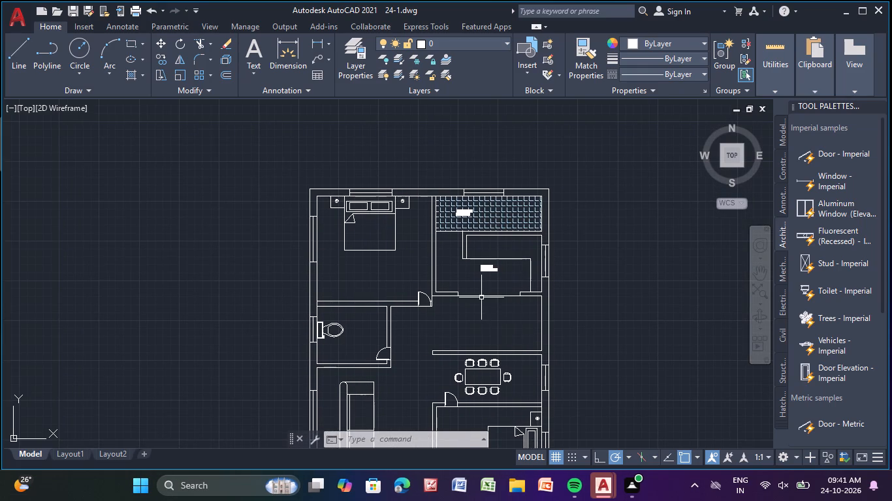
scroll(481, 297, up, 1)
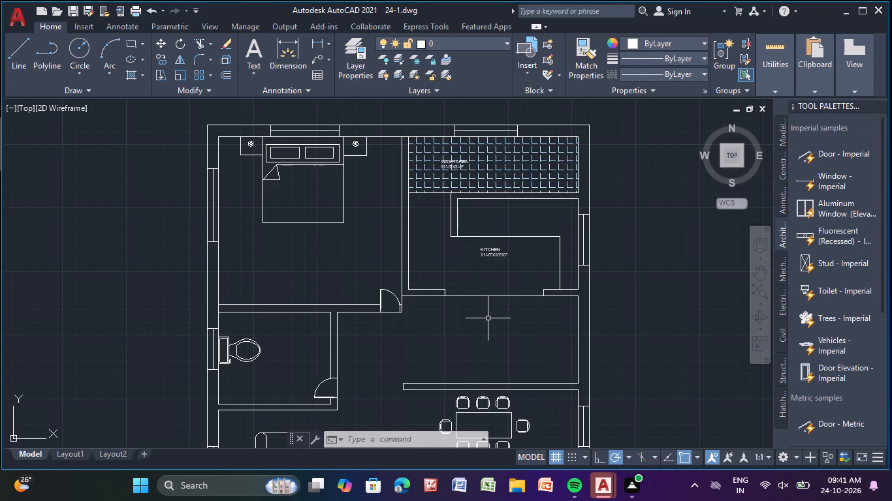
middle_drag(489, 316, 487, 303)
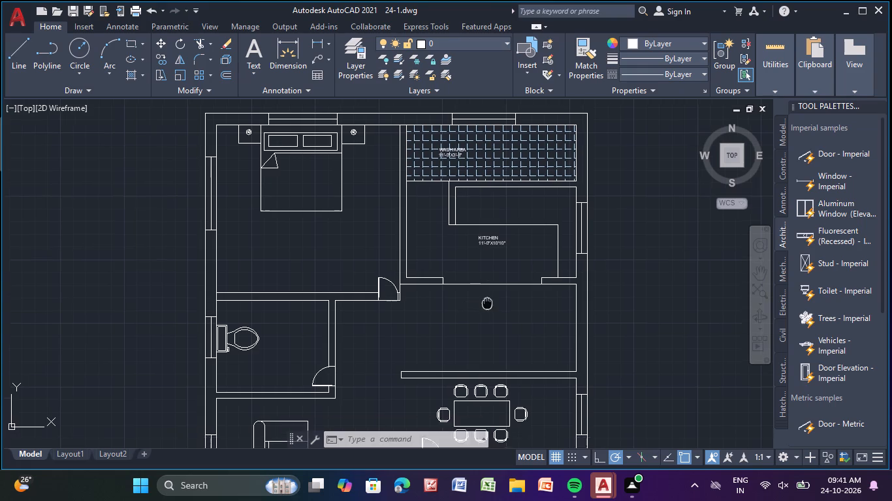
middle_drag(487, 303, 474, 267)
click(497, 249)
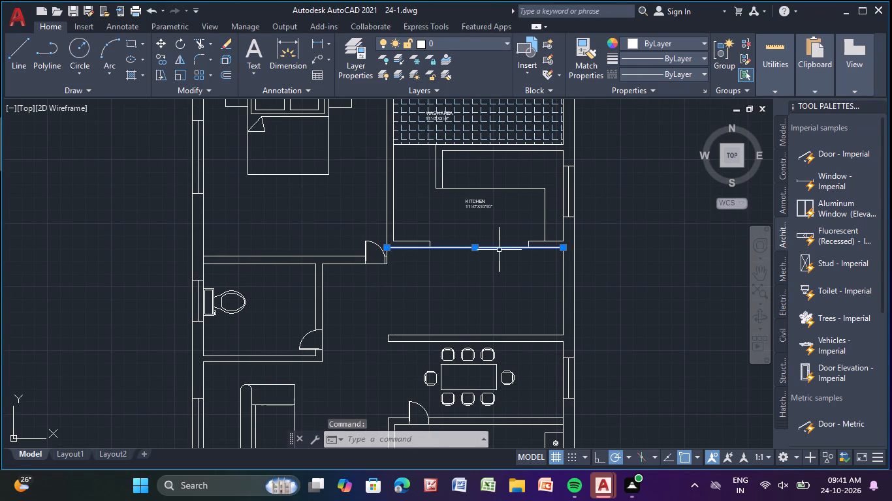
key(Delete)
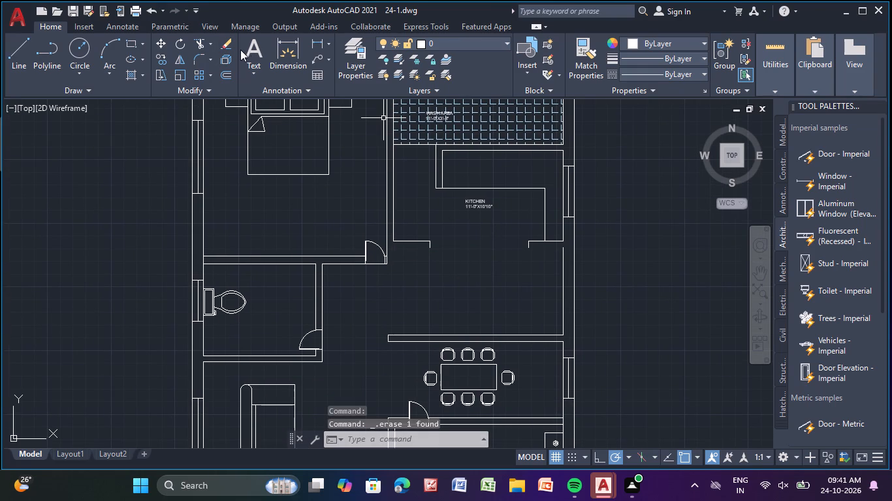
Offset the line along the kitchen's north wall 10'-10" southward.
click(223, 68)
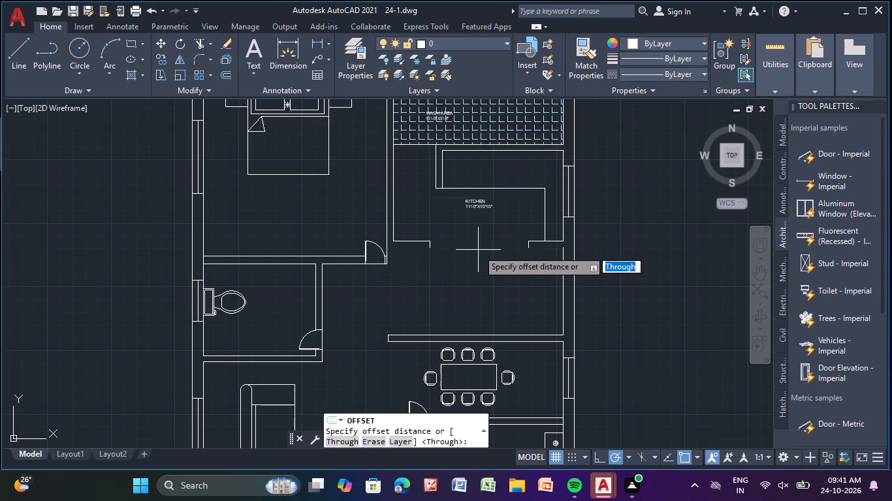
key(Return)
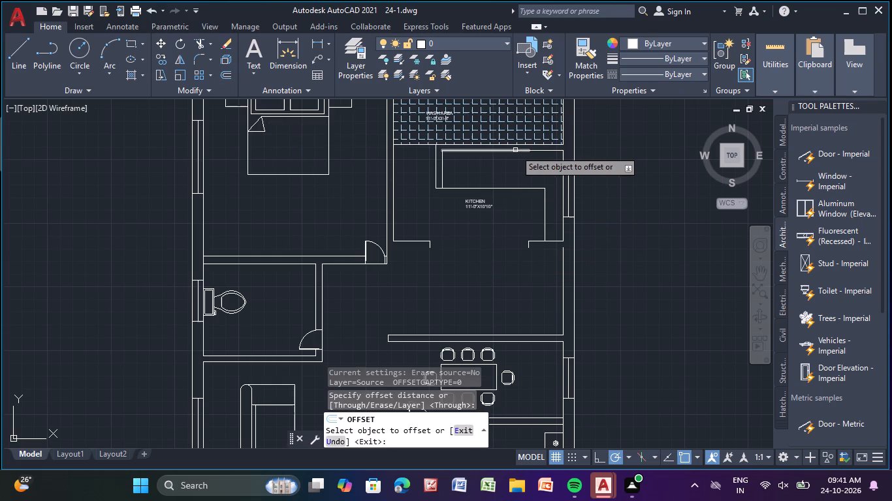
click(517, 149)
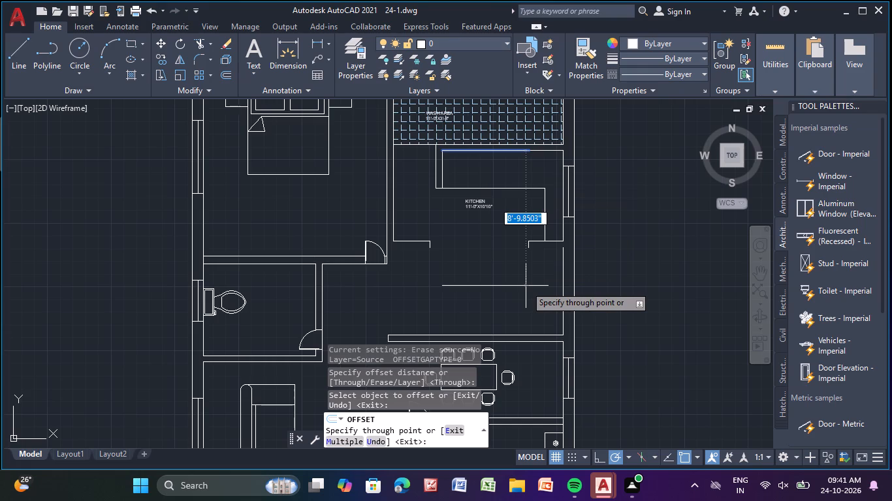
key(1)
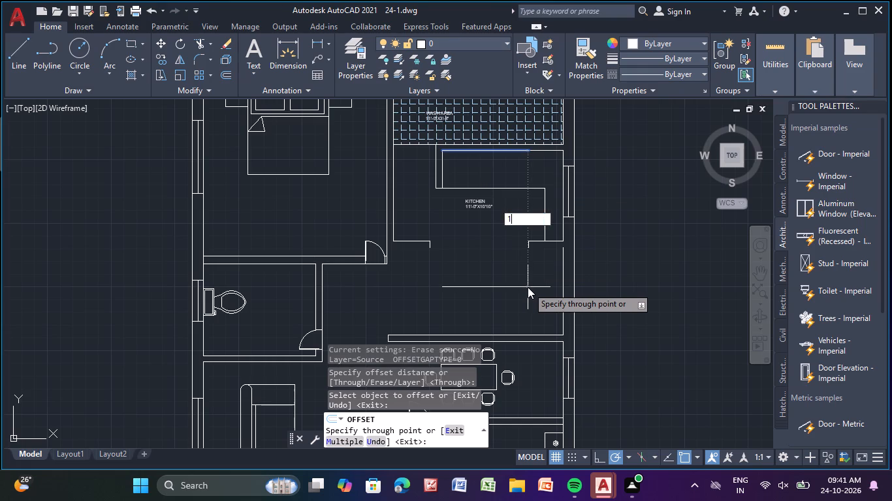
text(0'-1)
key(0)
key(shift+quotedbl)
key(Return)
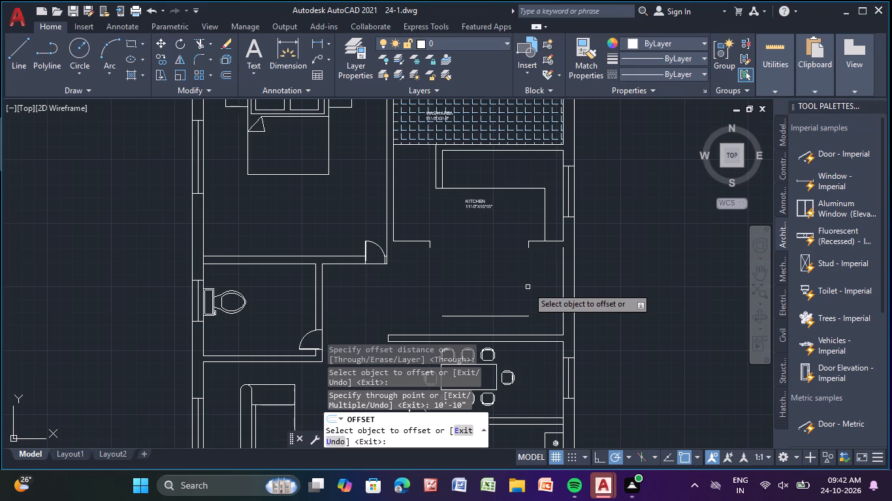
middle_click(524, 288)
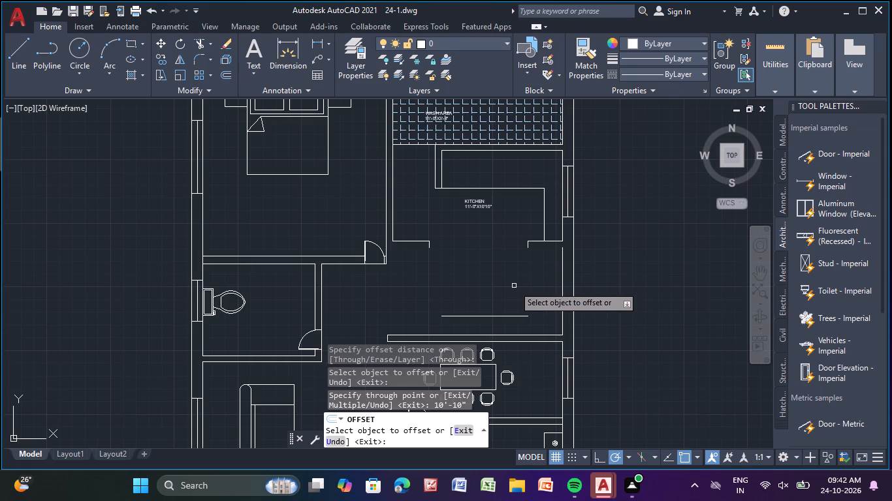
key(Escape)
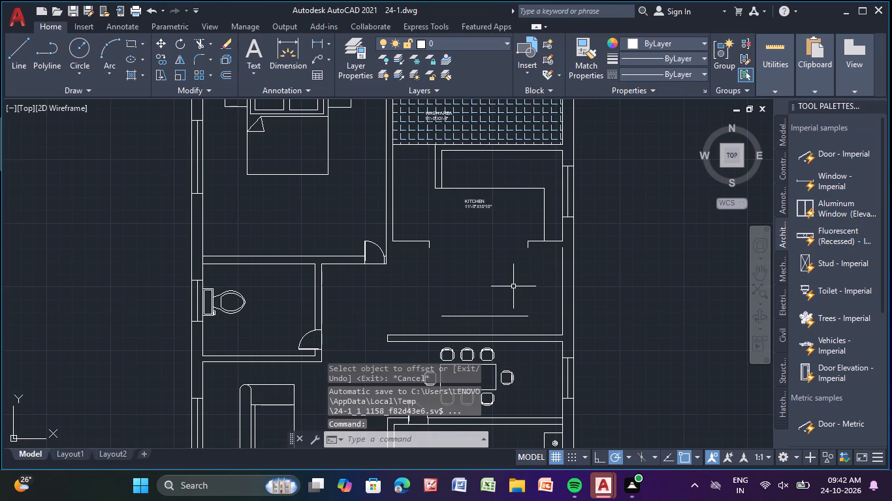
Draw a horizontal line from the offset line's east end to the inner face of the east wall.
click(486, 314)
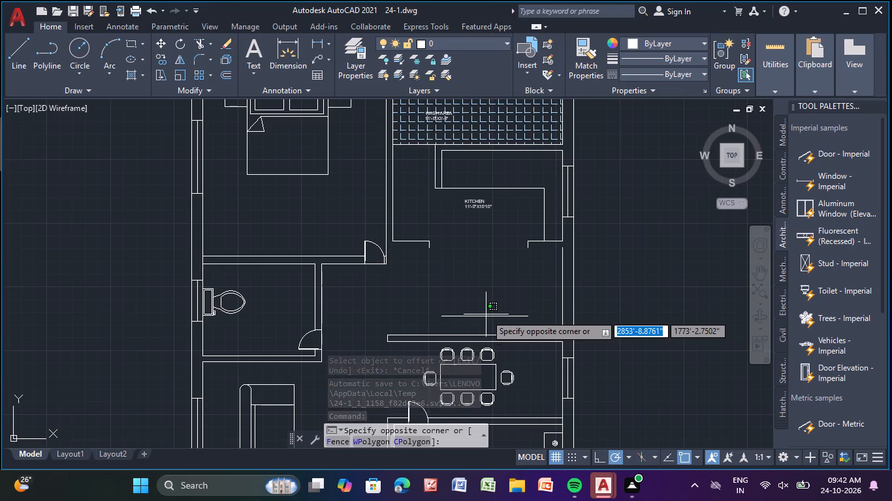
click(482, 322)
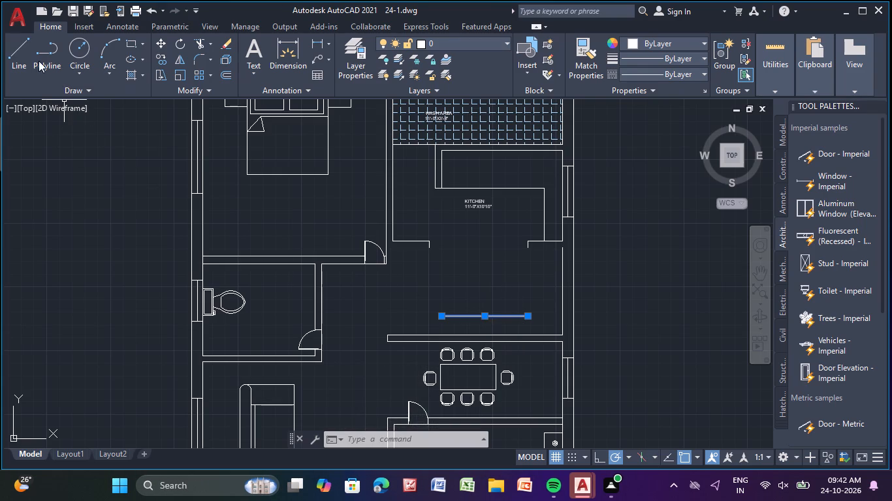
click(21, 50)
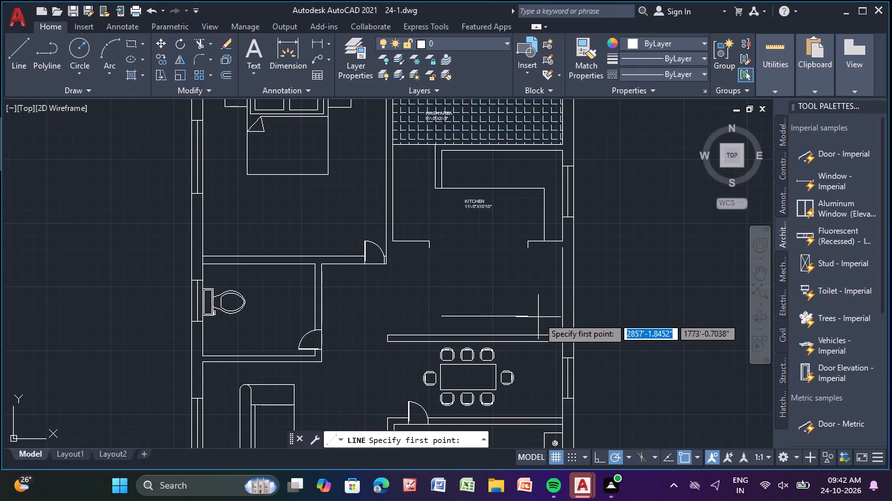
click(526, 317)
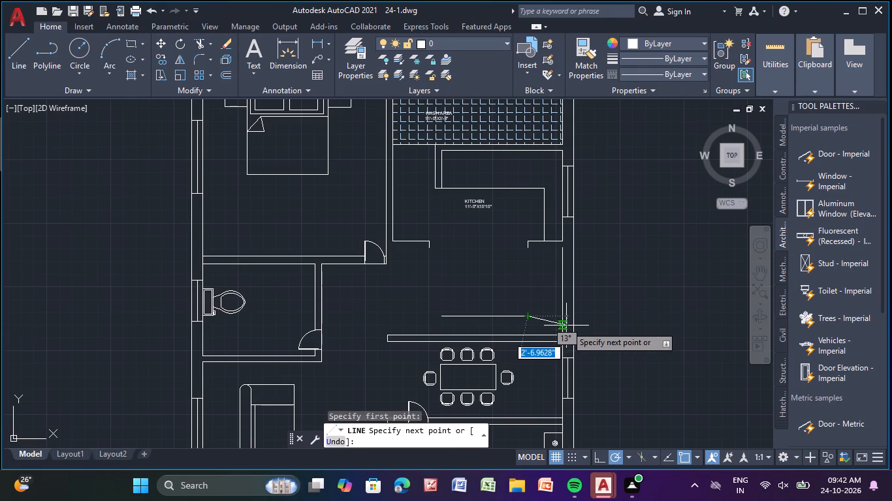
click(562, 314)
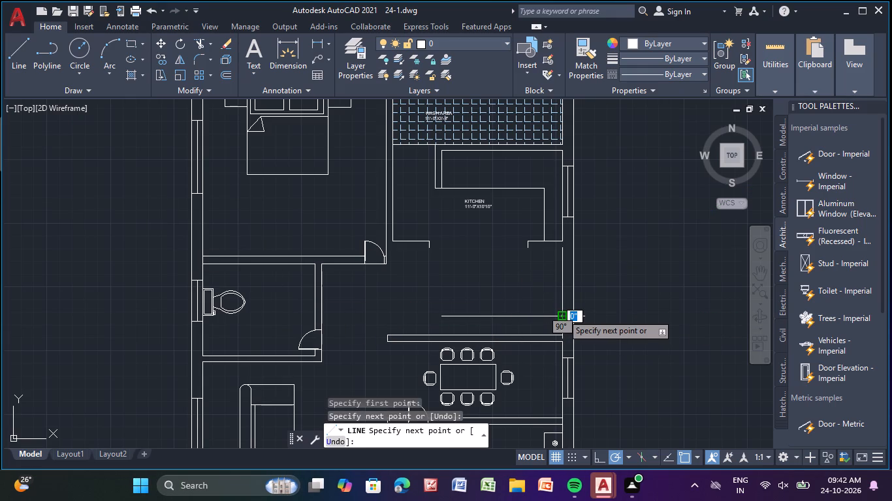
key(Escape)
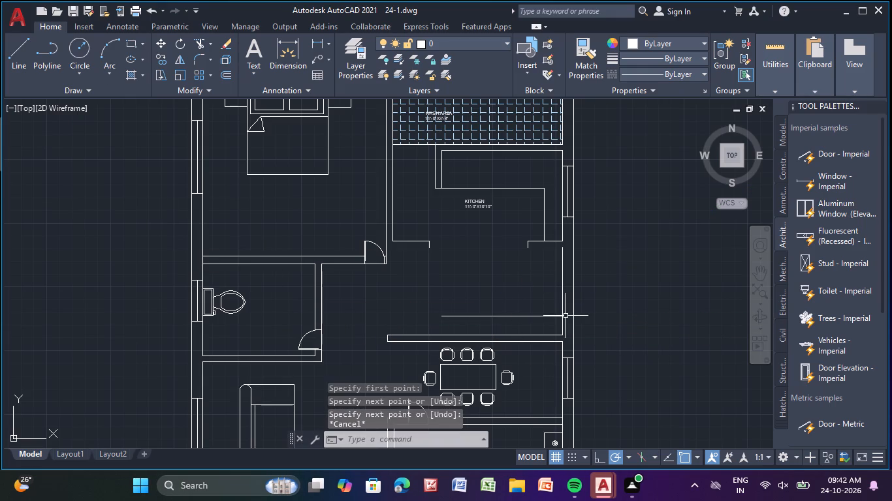
Delete both lines of the old wall north of the dining table, along with its short west end line.
click(509, 334)
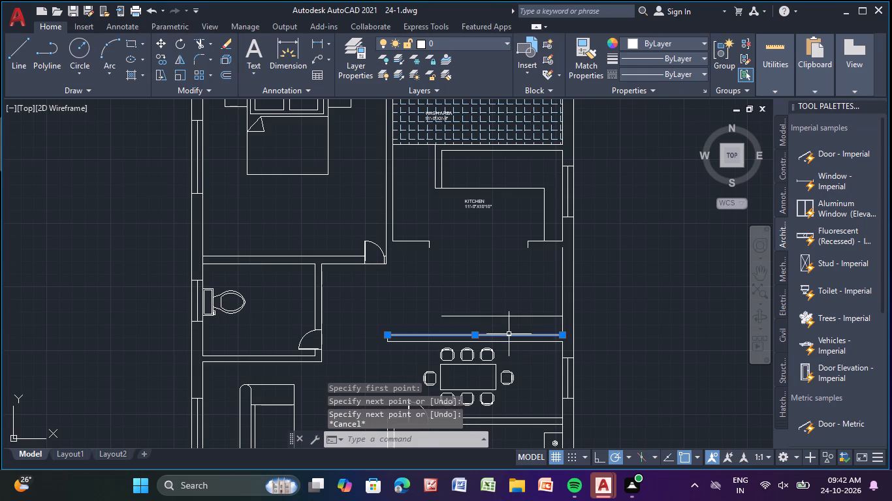
click(511, 341)
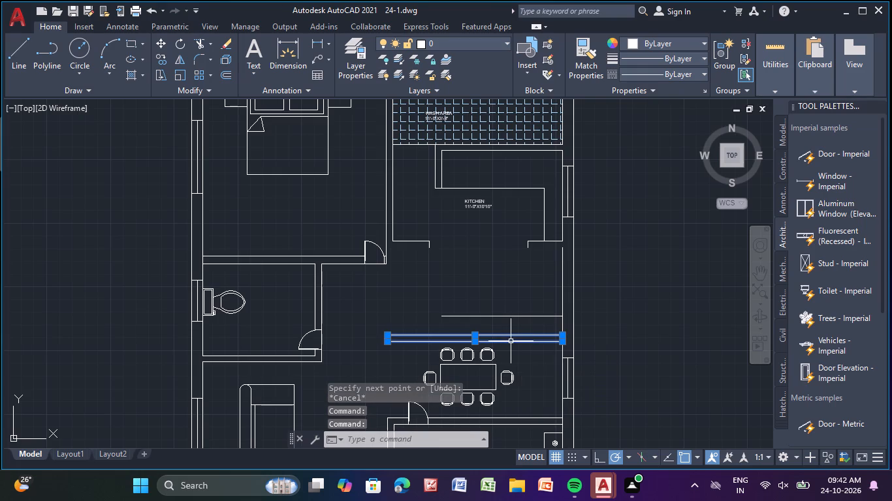
key(Delete)
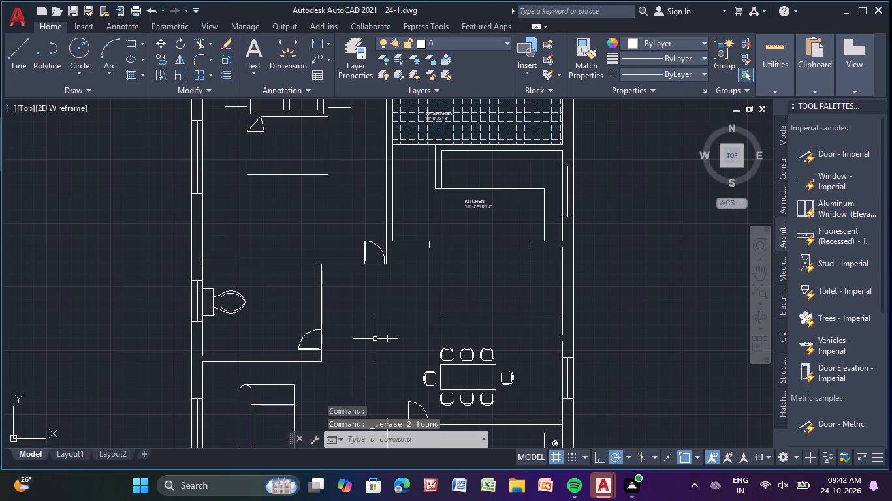
click(388, 339)
key(Delete)
Extend the east wall's inner line both downward and upward to close its gaps beside the removed wall and the kitchen opening.
text(ex)
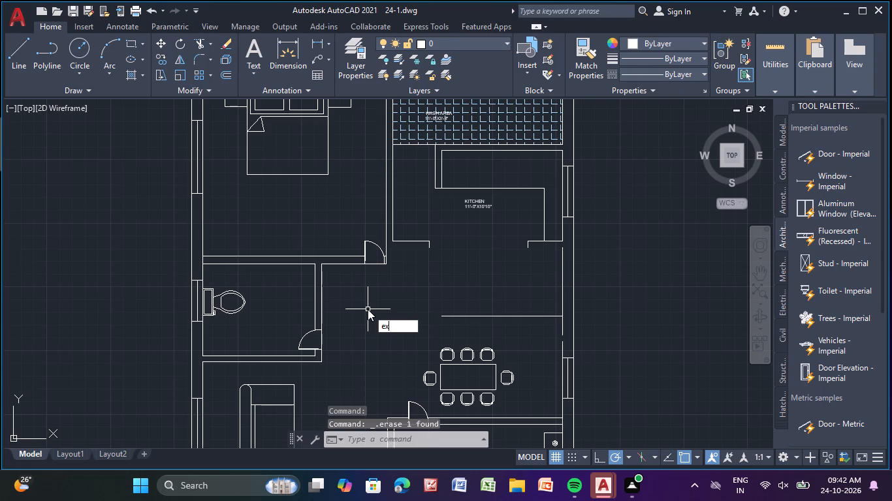
click(434, 338)
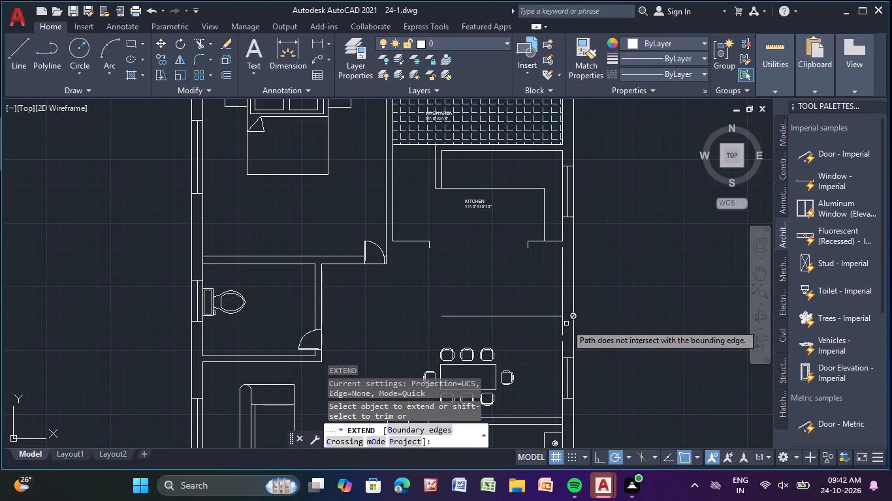
click(562, 327)
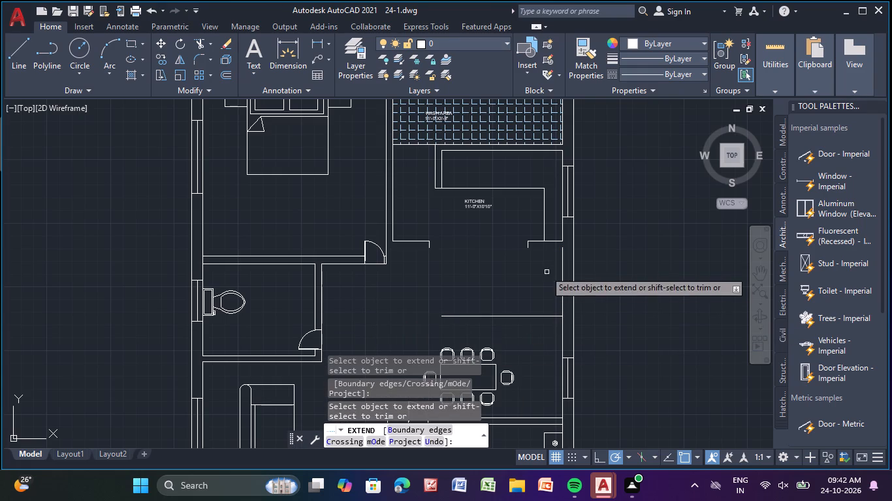
click(562, 264)
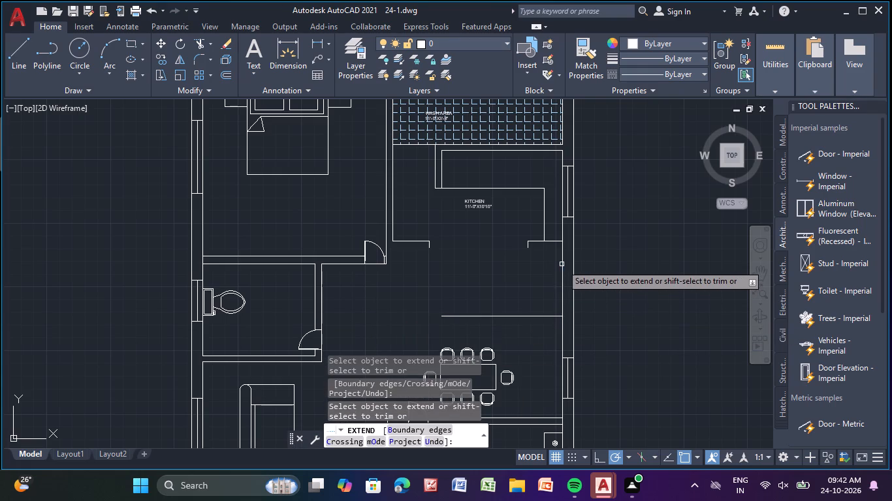
key(Escape)
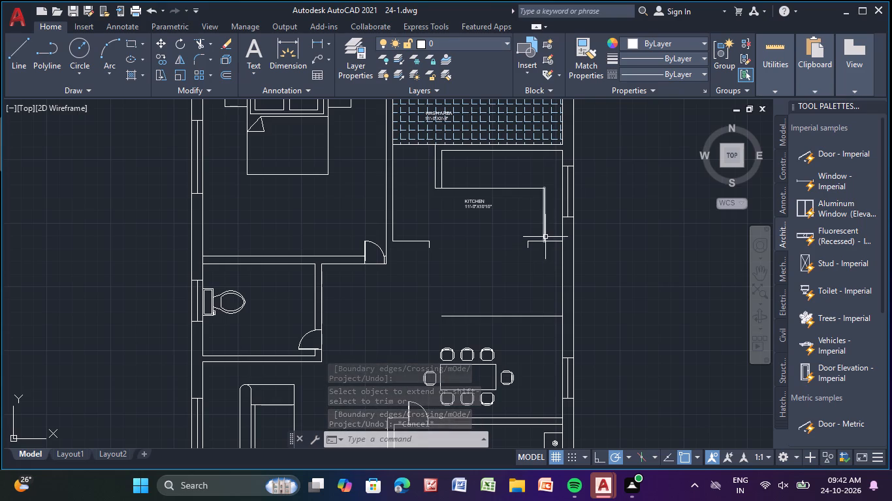
Delete the horizontal and short vertical lines of the wall stub on the east side of the kitchen opening.
click(533, 240)
scroll(528, 248, up, 4)
click(526, 229)
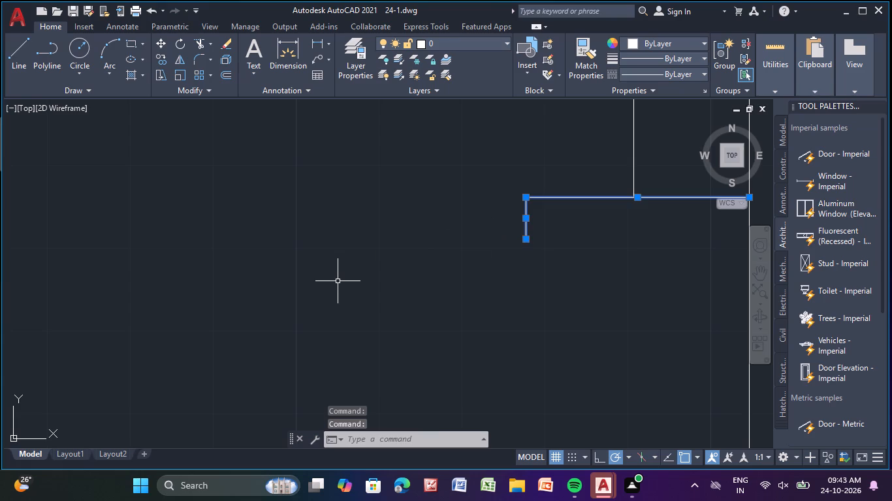
key(Delete)
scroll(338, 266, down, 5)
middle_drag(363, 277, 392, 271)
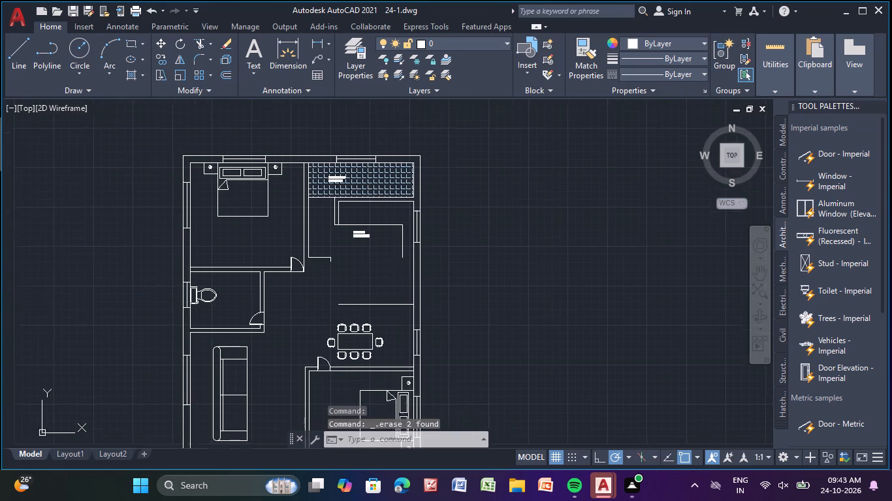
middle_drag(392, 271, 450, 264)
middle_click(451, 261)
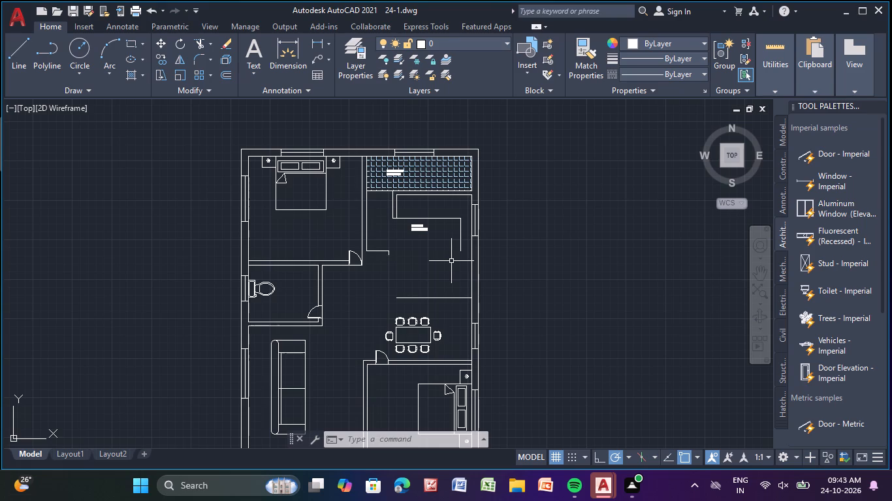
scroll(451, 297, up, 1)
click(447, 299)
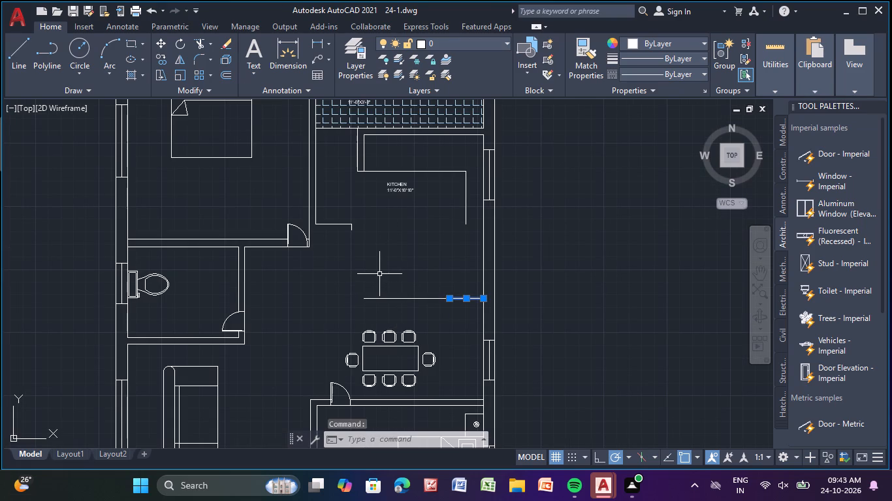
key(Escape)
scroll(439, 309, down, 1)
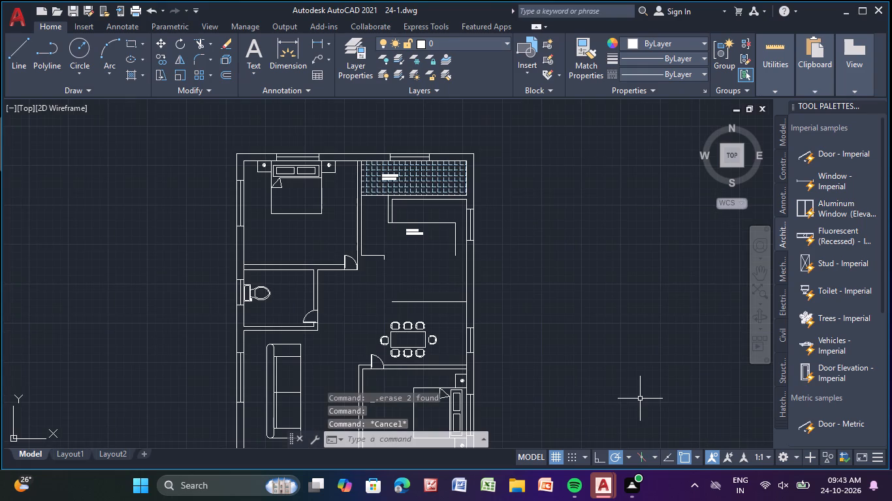
Draw a 5" line north from the new kitchen wall line's west end, continuing it east to the outer wall.
scroll(386, 296, up, 2)
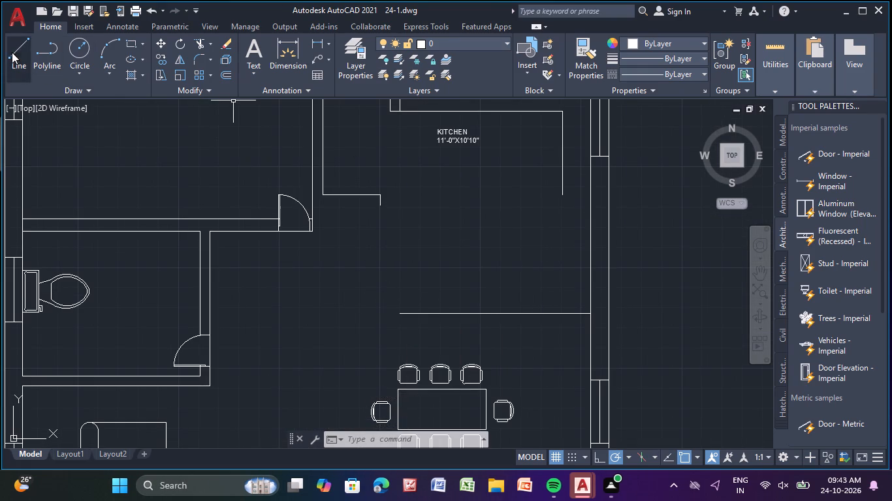
click(12, 53)
click(402, 316)
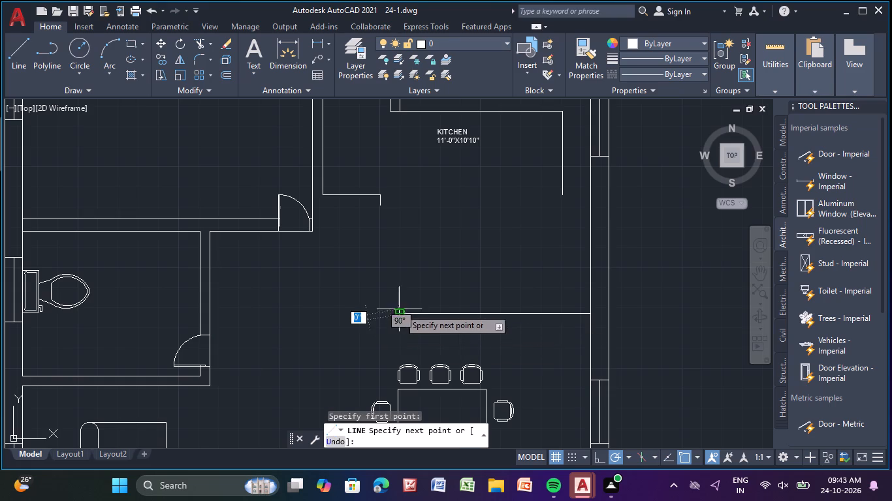
key(5)
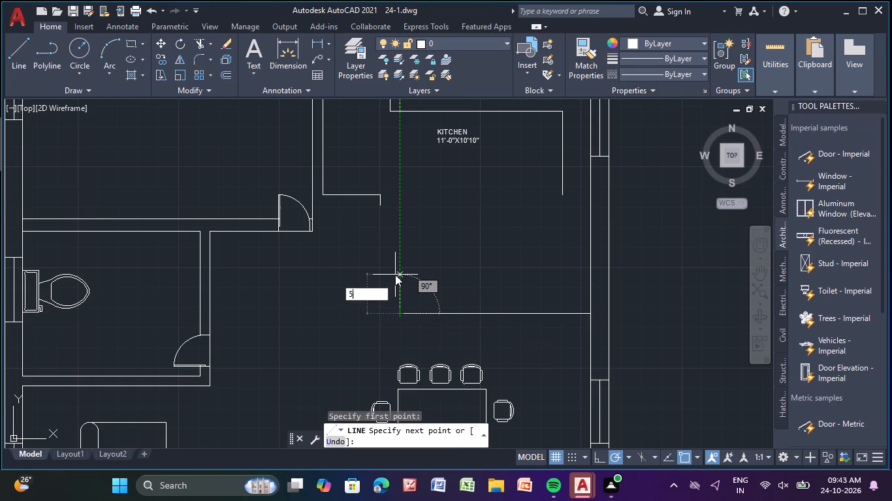
key(shift+quotedbl)
key(Return)
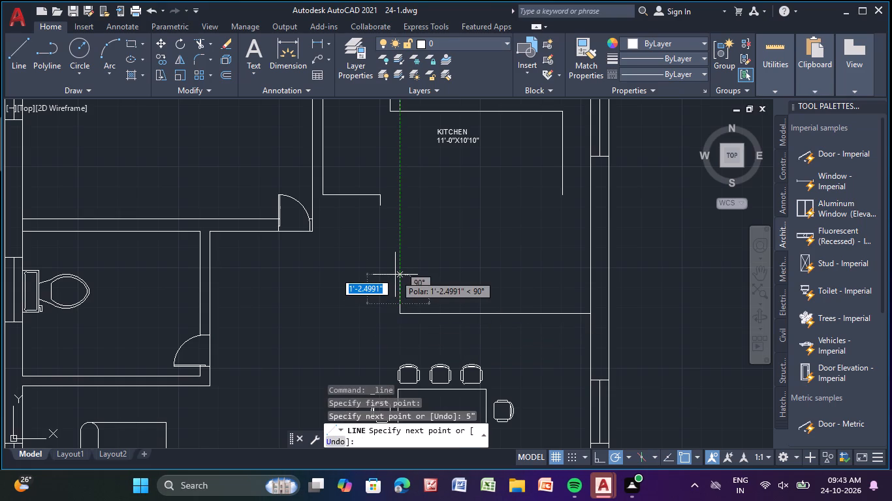
click(591, 305)
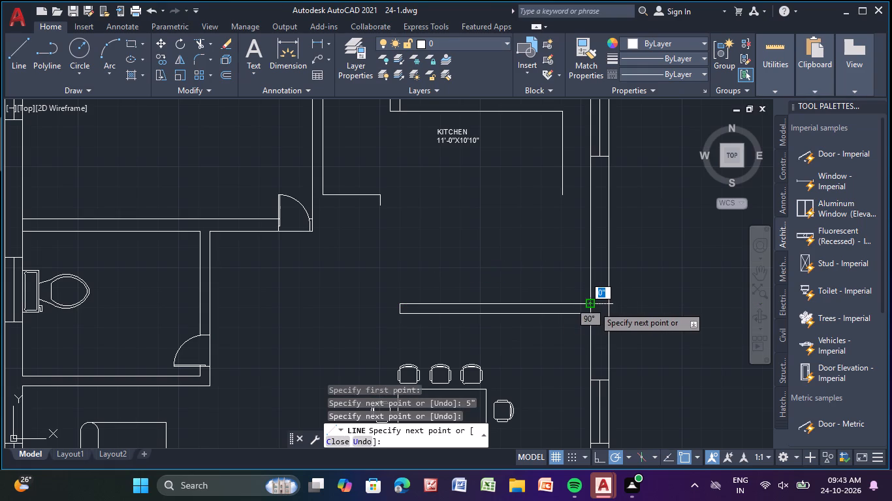
key(Escape)
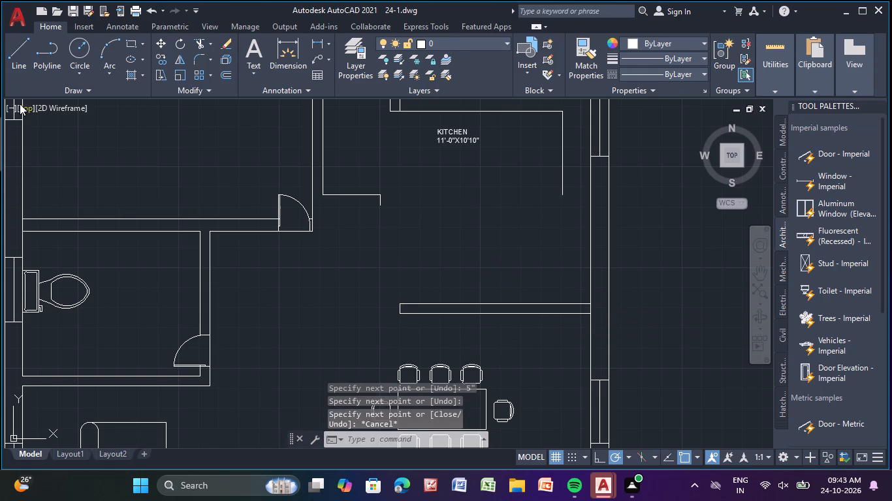
Draw a line extending the kitchen counter's east inner edge south to the new kitchen wall.
click(16, 54)
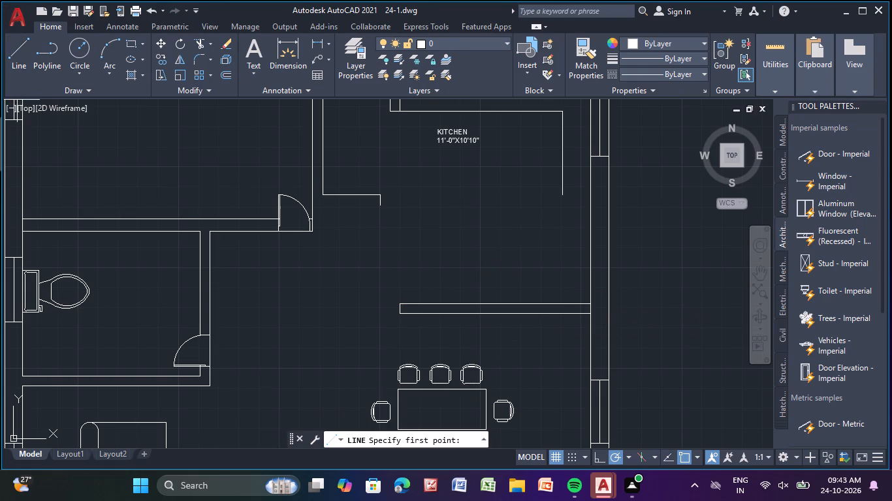
scroll(362, 224, down, 1)
middle_drag(375, 211, 364, 253)
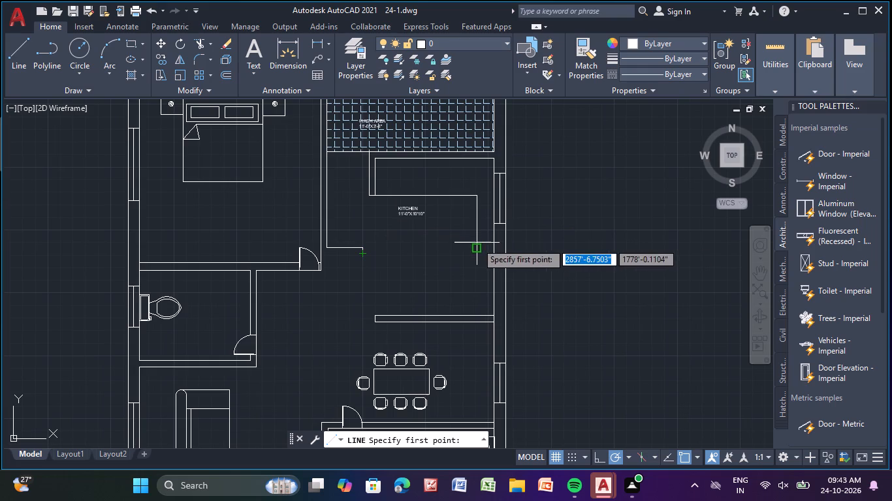
click(477, 243)
click(481, 315)
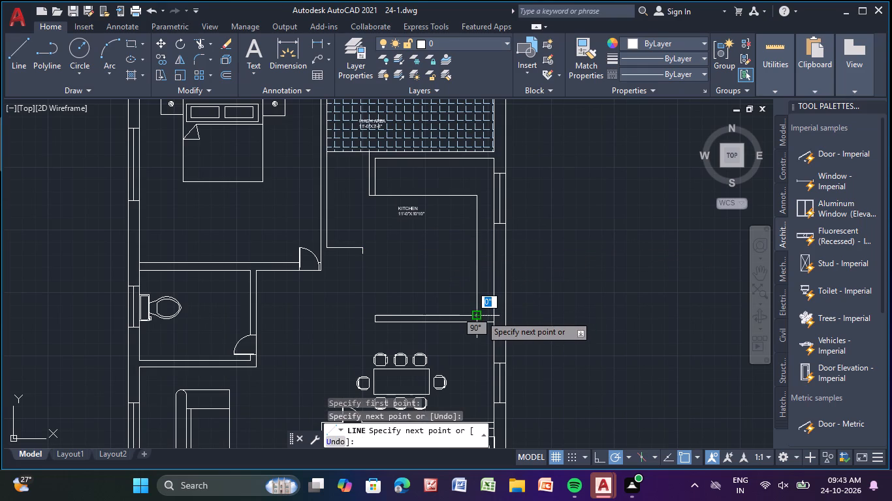
key(Escape)
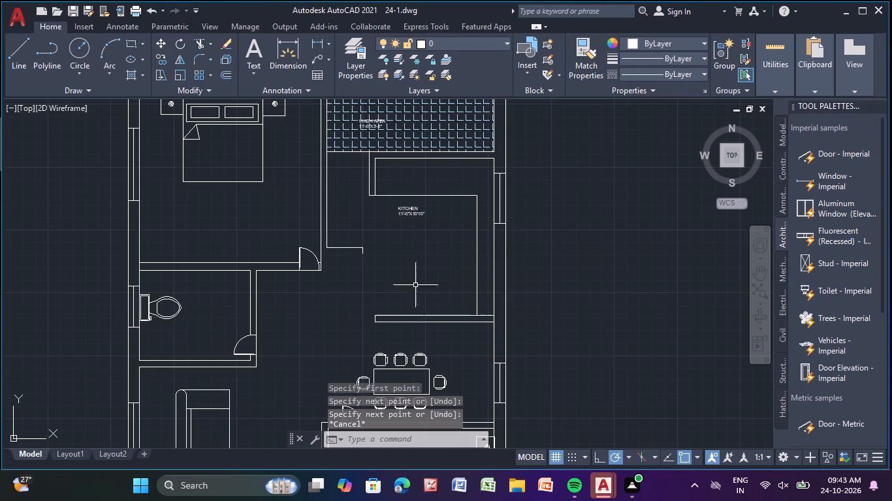
Delete the horizontal and short vertical lines of the wall stub on the west side of the kitchen opening.
middle_drag(443, 354, 475, 243)
middle_drag(422, 200, 411, 237)
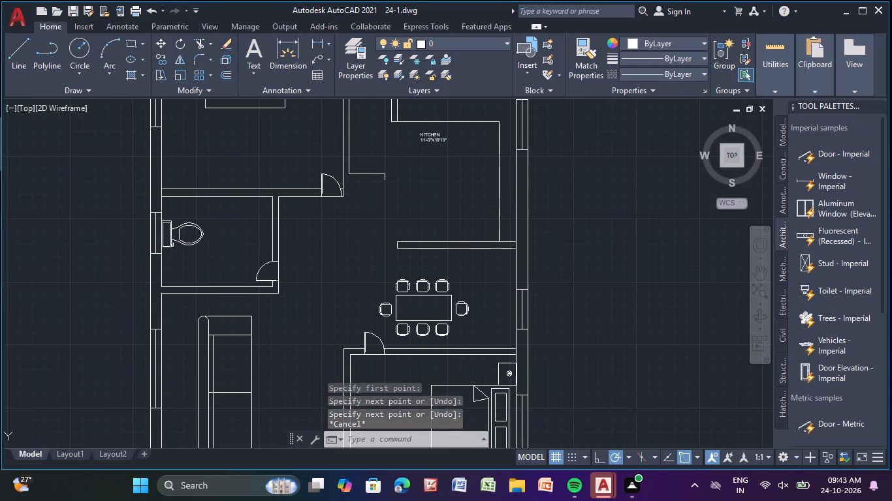
click(361, 174)
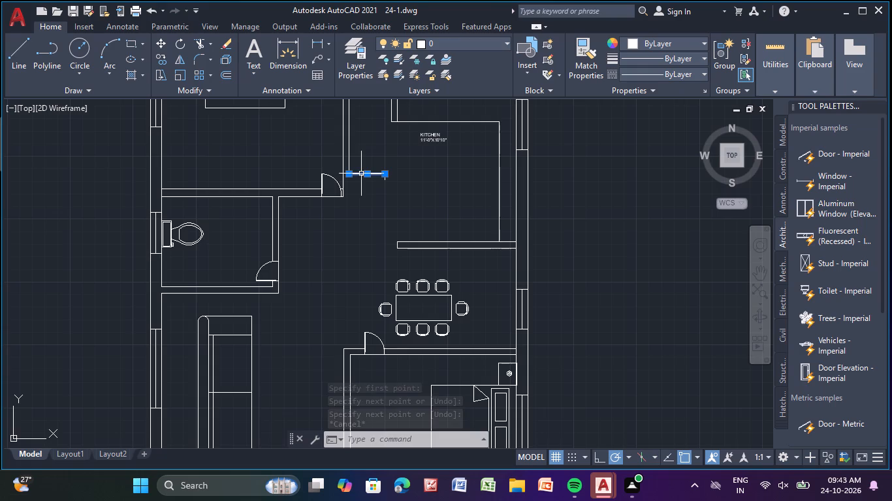
scroll(372, 173, up, 5)
click(483, 223)
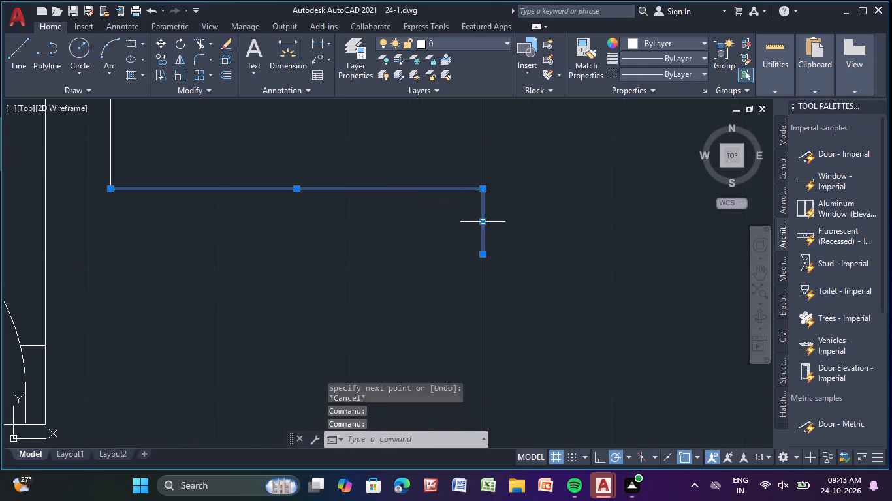
key(Delete)
Draw a 5" line east from the bedroom wall's corner beside the door, continuing it north to the open end of the kitchen-side wall line.
scroll(471, 237, down, 1)
middle_drag(460, 252, 486, 316)
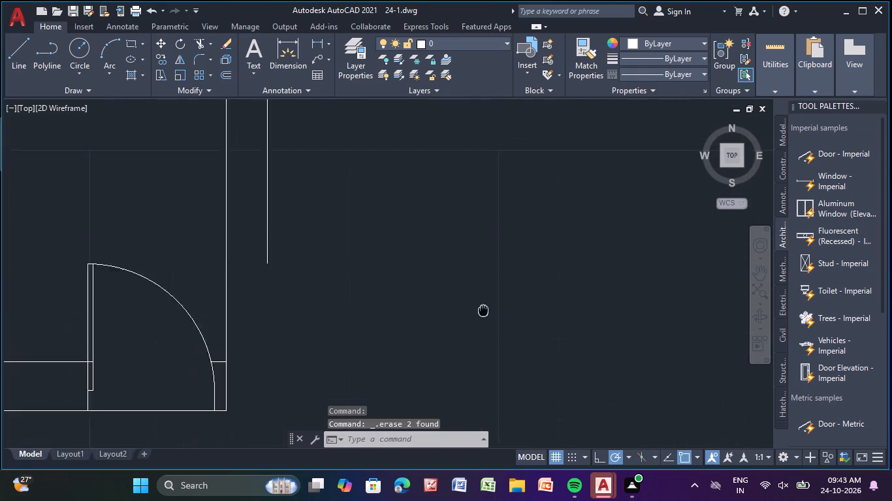
middle_drag(486, 316, 583, 363)
click(16, 55)
scroll(336, 357, down, 1)
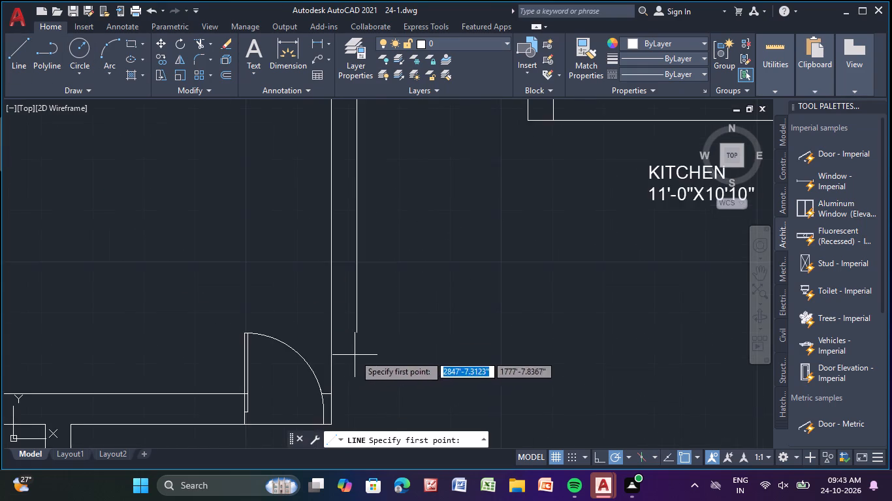
middle_drag(357, 354, 383, 277)
click(361, 350)
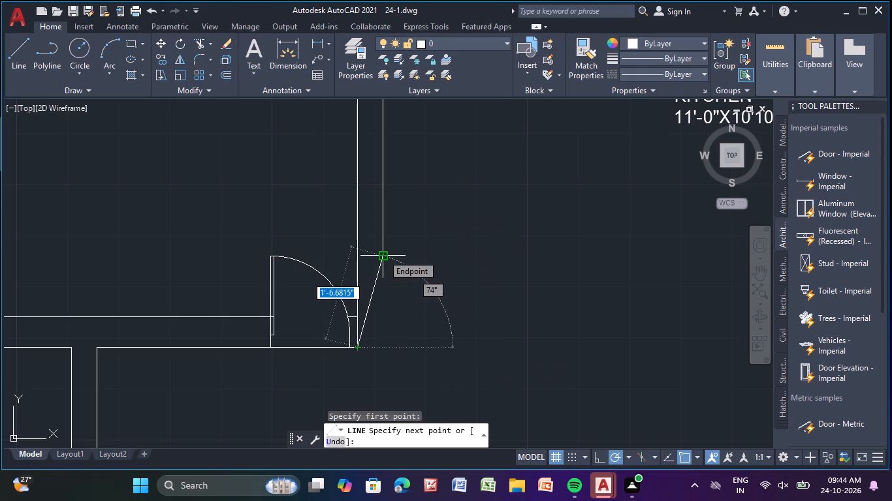
click(383, 344)
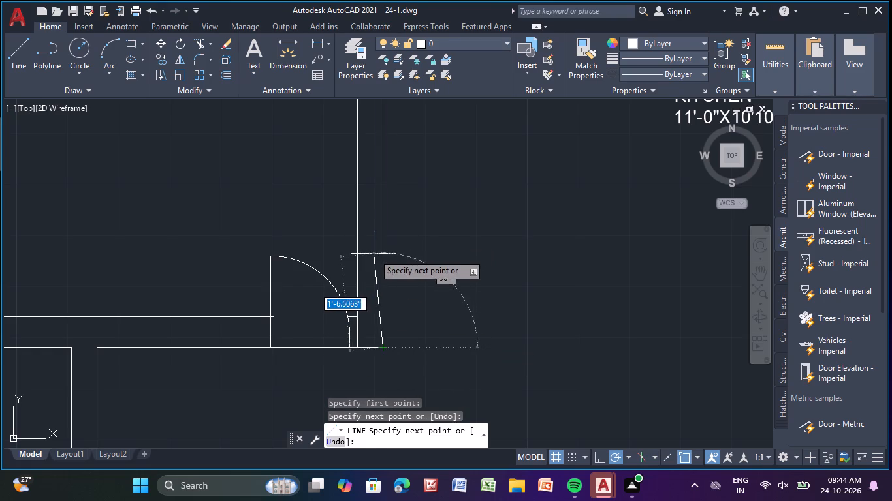
click(383, 251)
key(Escape)
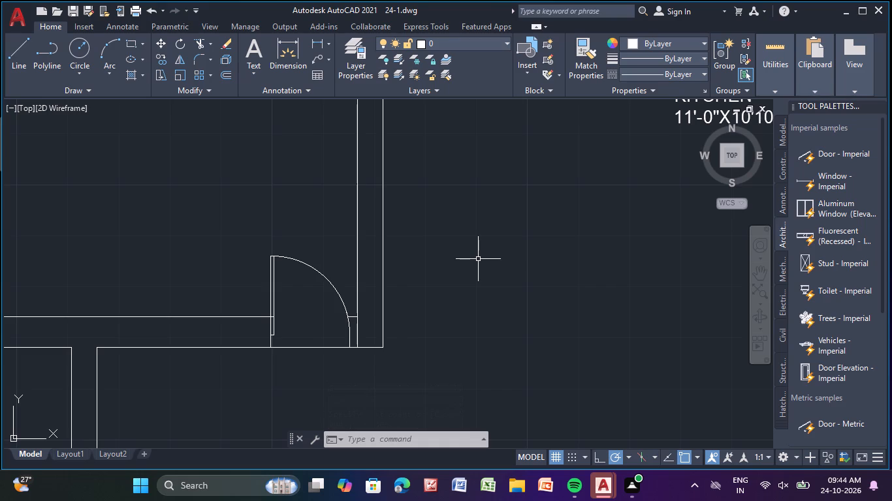
Add a multiline text label reading BED ROOM with 12'-0"X11'-0" beneath it, in the bedroom below the bed.
scroll(487, 254, down, 1)
middle_drag(498, 275, 462, 93)
scroll(462, 126, down, 1)
middle_drag(454, 149, 411, 397)
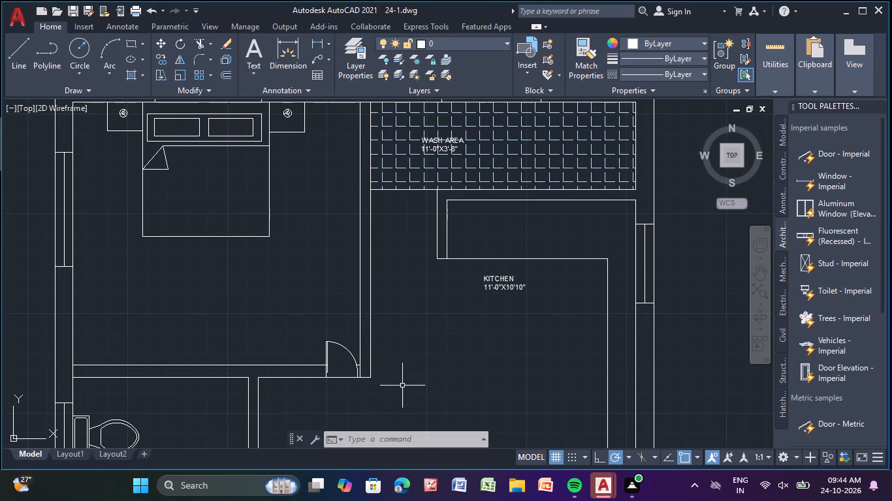
click(257, 49)
middle_drag(251, 311, 254, 290)
click(229, 271)
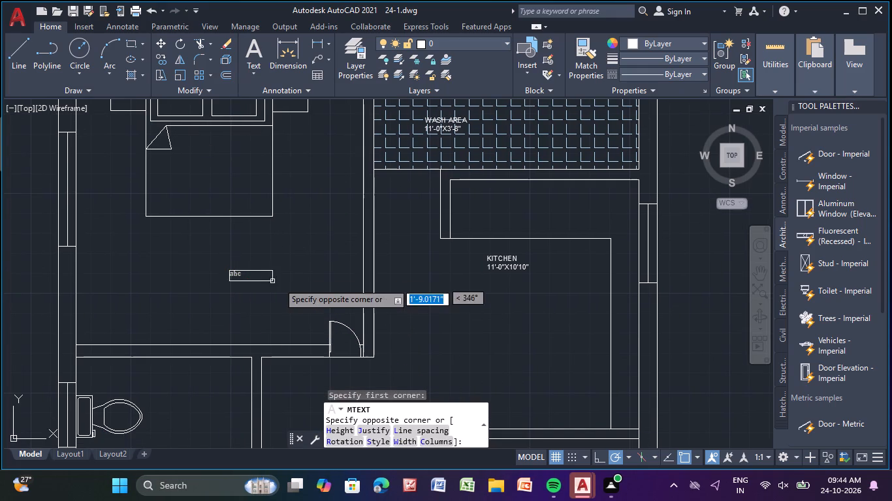
click(322, 296)
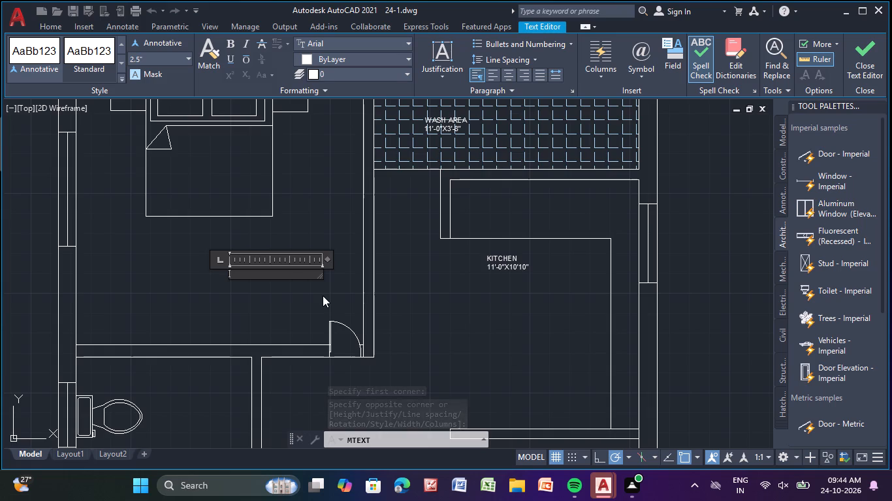
text(beed)
key(BackSpace)
key(BackSpace)
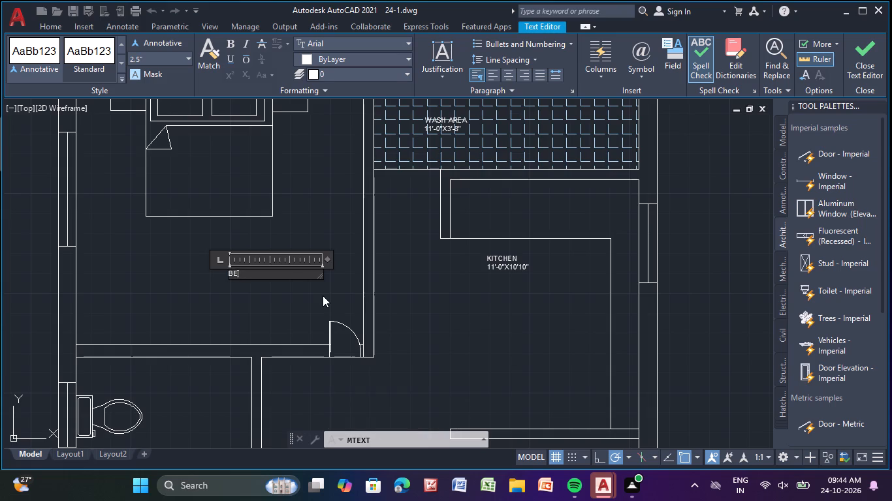
text(d r)
text(oom)
key(Return)
text(12)
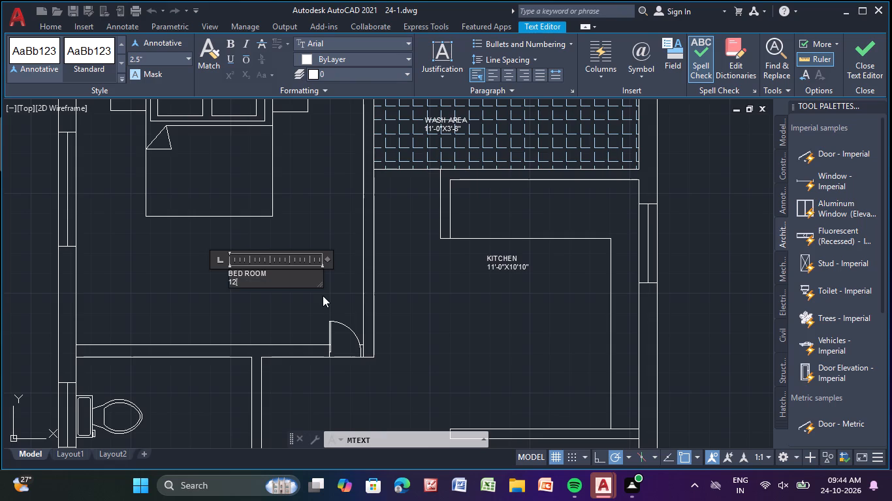
text('-0)
key(shift+quotedbl)
key(x)
text(11)
text('-0)
key(shift+quotedbl)
key(Return)
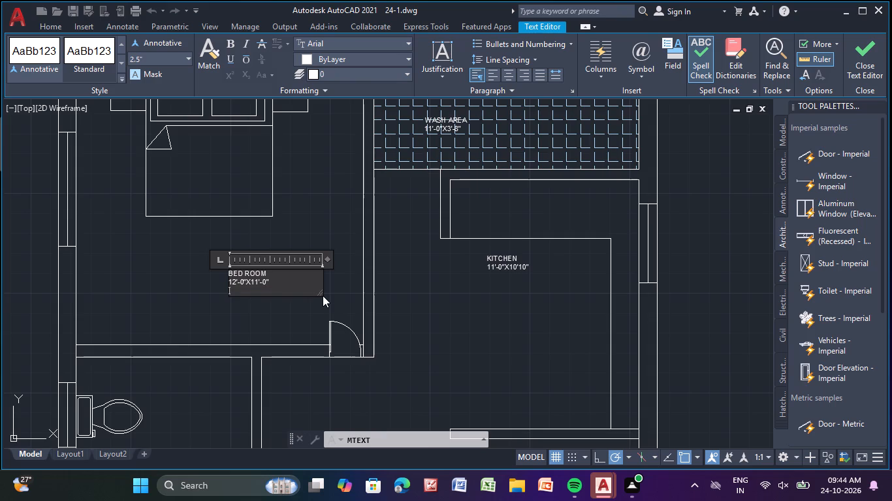
right_click(323, 296)
click(271, 318)
Add a multiline text label reading C.TOILET with 7'-4"X6'-0" beneath it, in the toilet room beside the WC.
scroll(295, 316, down, 1)
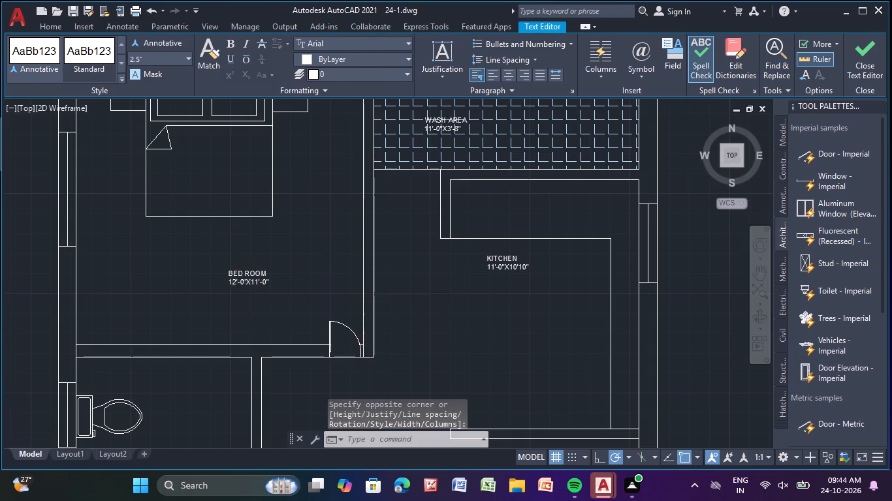
scroll(309, 326, down, 1)
middle_drag(328, 335, 296, 237)
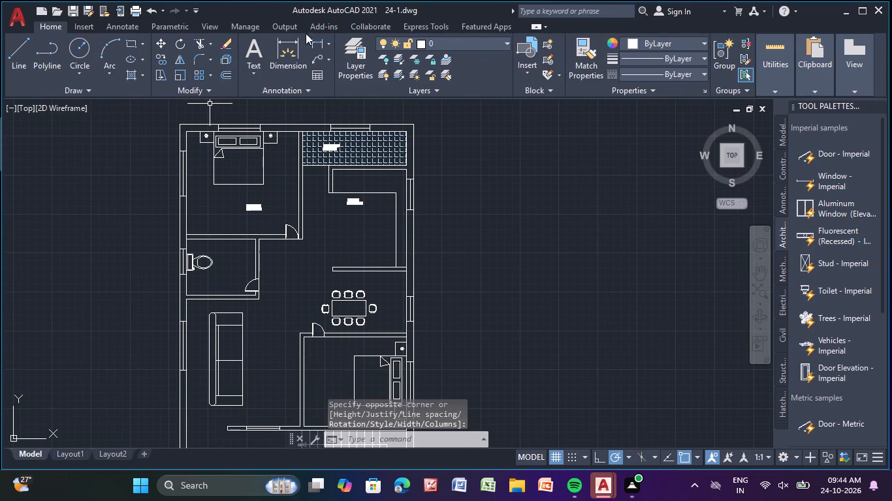
click(256, 44)
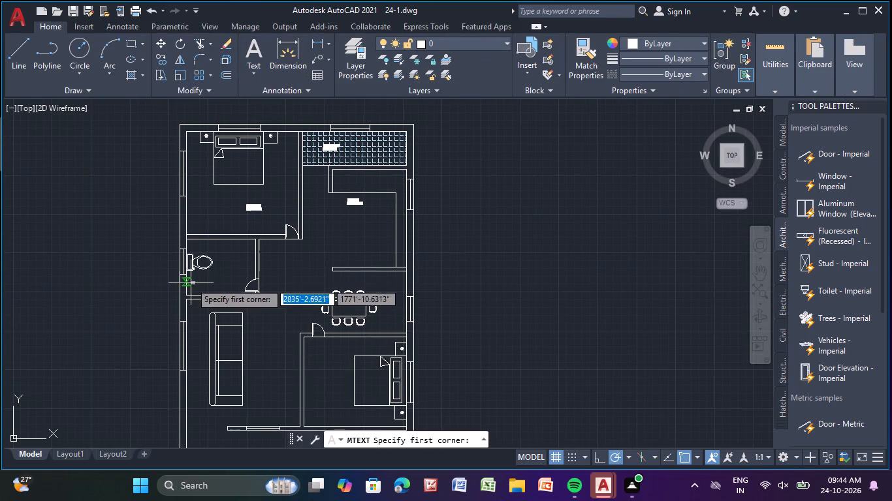
scroll(224, 270, up, 3)
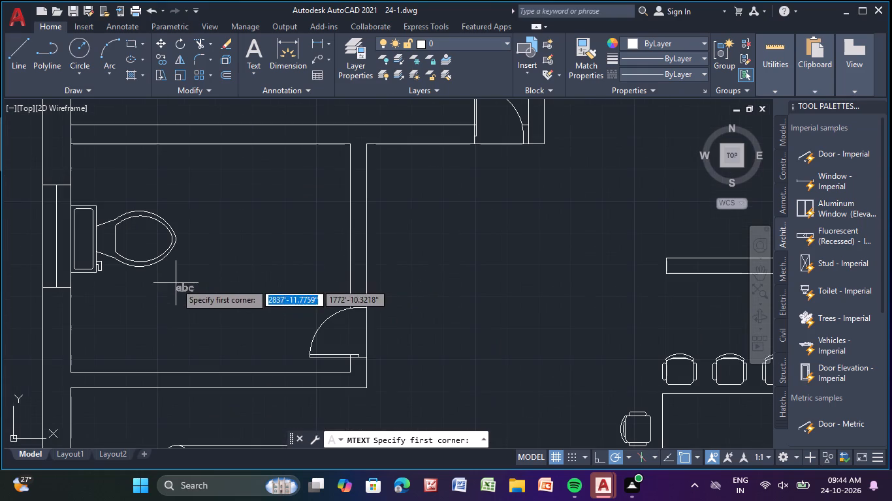
click(176, 283)
click(282, 305)
text(c.)
text(toilet)
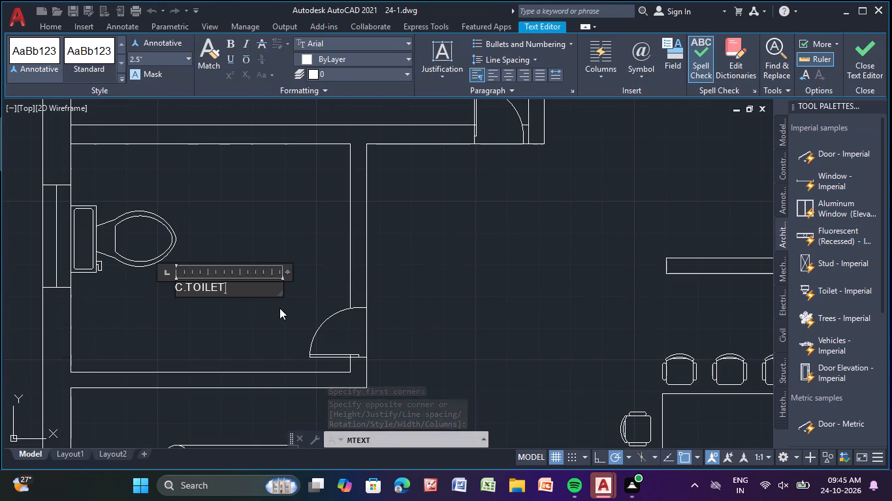
key(Return)
text(7'-4)
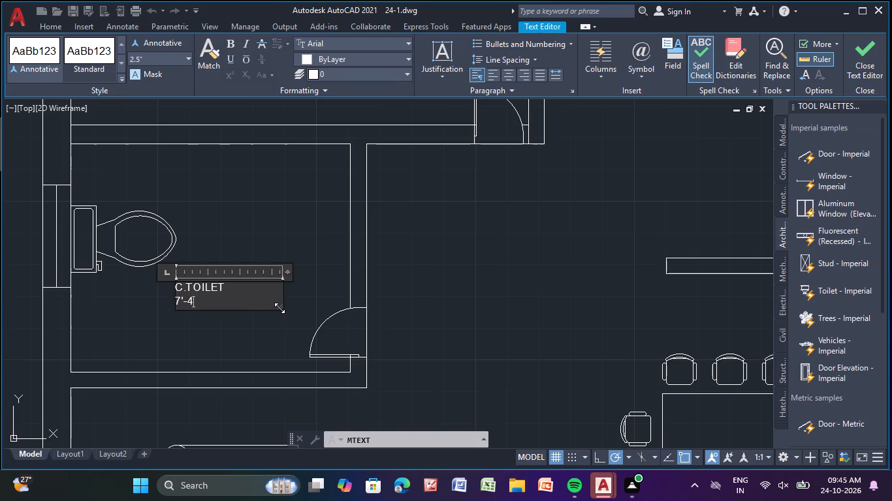
key(shift+quotedbl)
text(x6'-0)
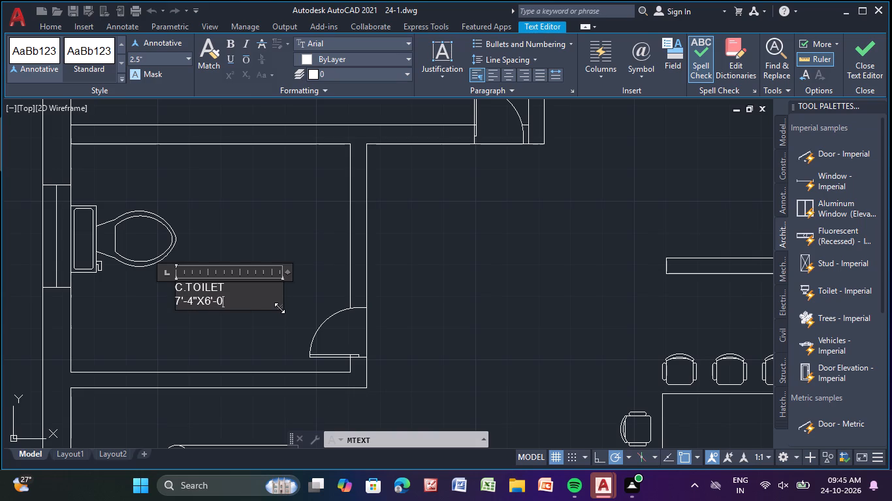
key(shift+quotedbl)
key(Return)
right_click(279, 308)
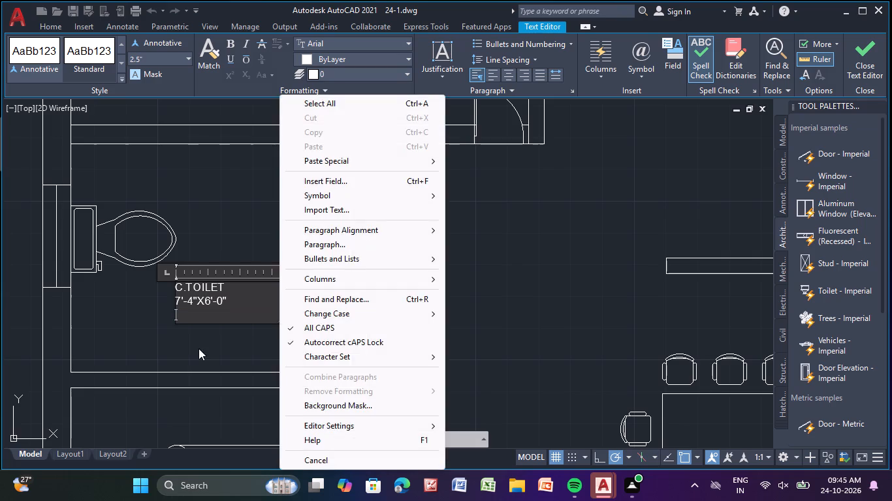
click(195, 351)
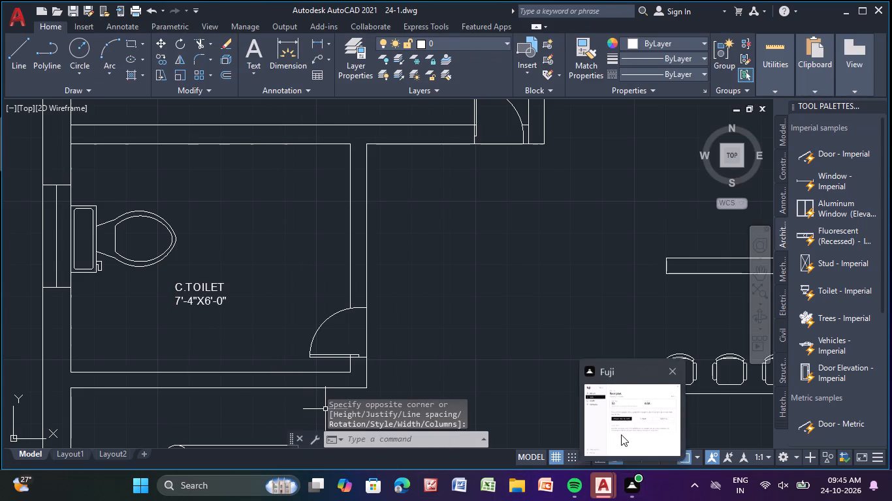
Add a multiline text label reading DINNING with 11'-0"X5'-0" beneath it, between the dining table and the kitchen wall.
click(244, 51)
scroll(320, 186, down, 1)
middle_drag(404, 262, 310, 187)
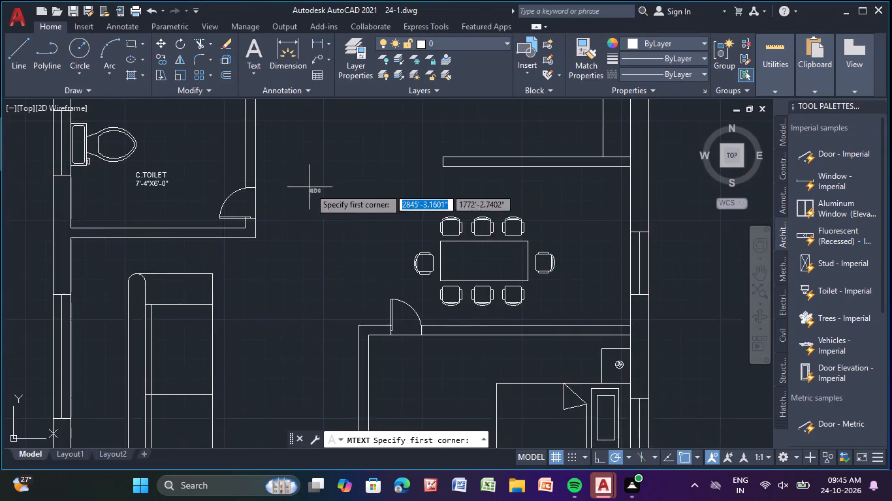
scroll(319, 204, down, 2)
middle_drag(339, 233, 344, 259)
scroll(360, 247, up, 2)
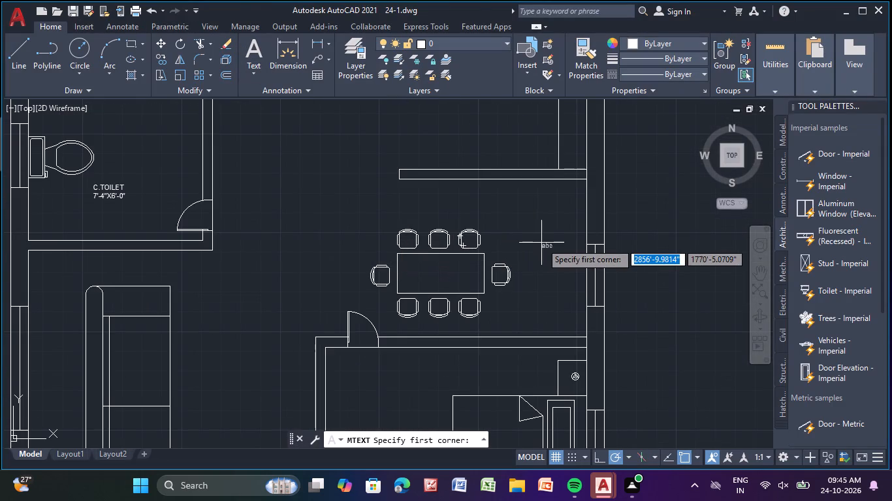
middle_drag(541, 247, 534, 252)
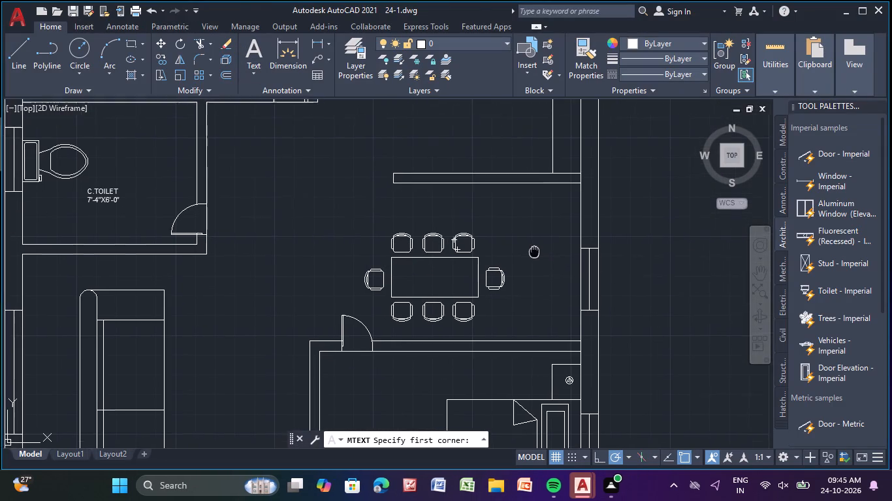
middle_drag(534, 252, 466, 288)
click(384, 237)
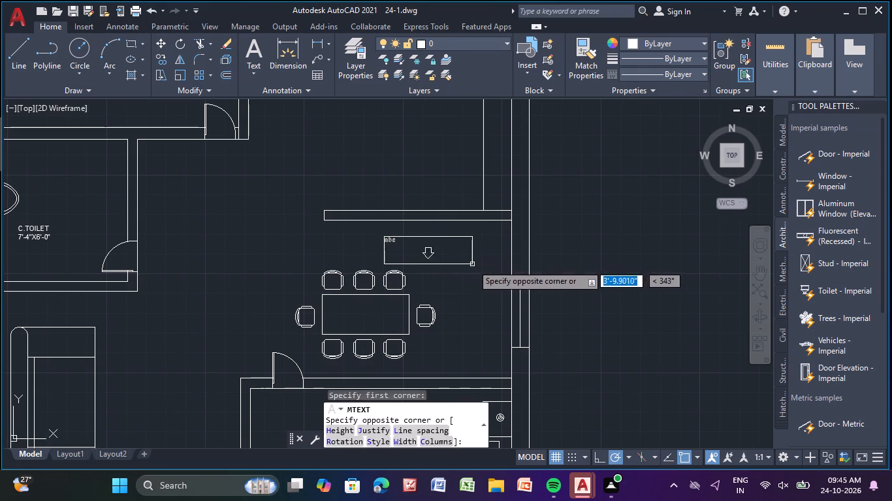
click(474, 265)
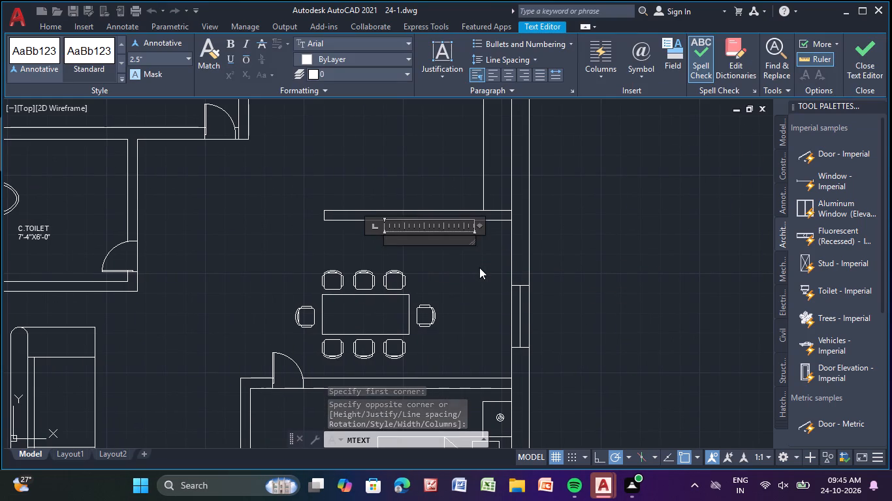
text(dinning)
key(Return)
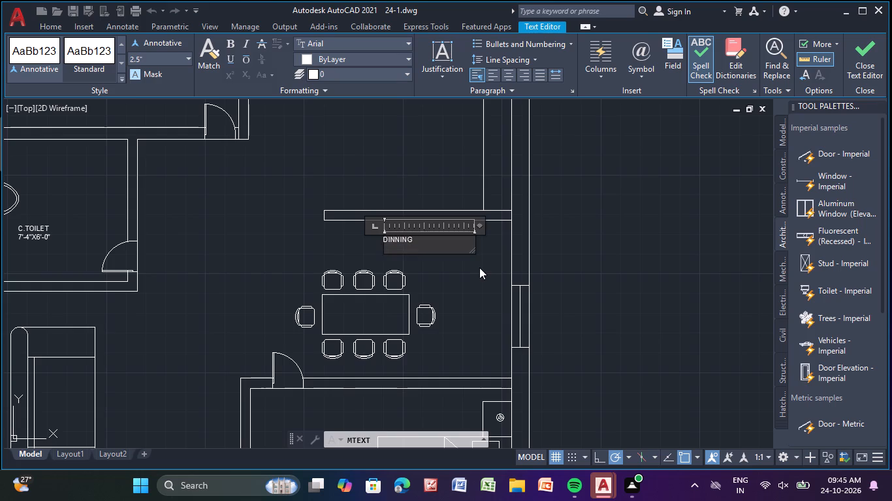
text(11)
text('-0)
key(shift+quotedbl)
key(x)
text(5'-0)
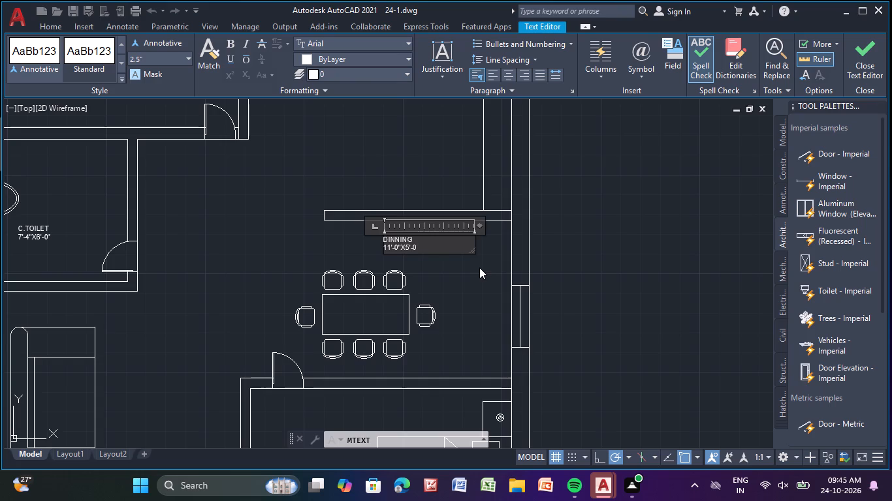
key(shift+quotedbl)
key(Return)
right_click(479, 267)
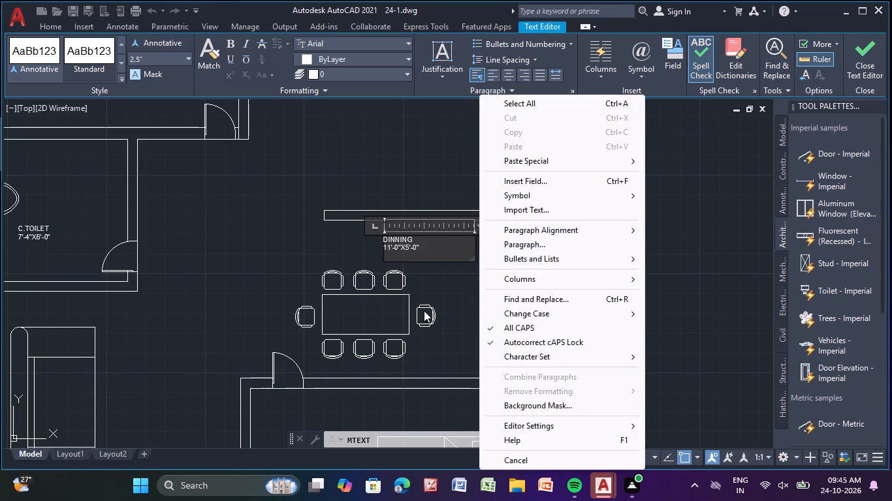
click(442, 293)
Add a multiline text label reading BEDOOM with 11'-0"X10'-0" beneath it, west of the bed in the bedroom beside the stairs.
scroll(442, 293, down, 2)
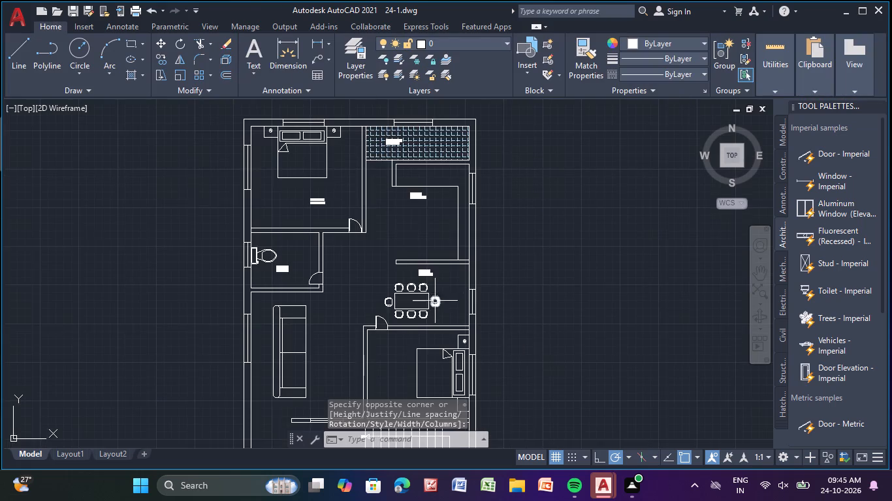
middle_drag(435, 302, 358, 200)
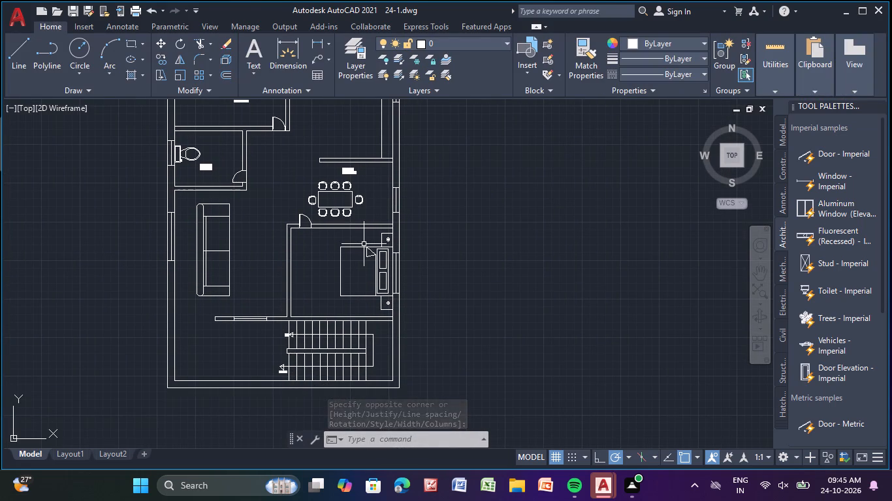
middle_drag(364, 244, 518, 334)
middle_drag(518, 334, 500, 272)
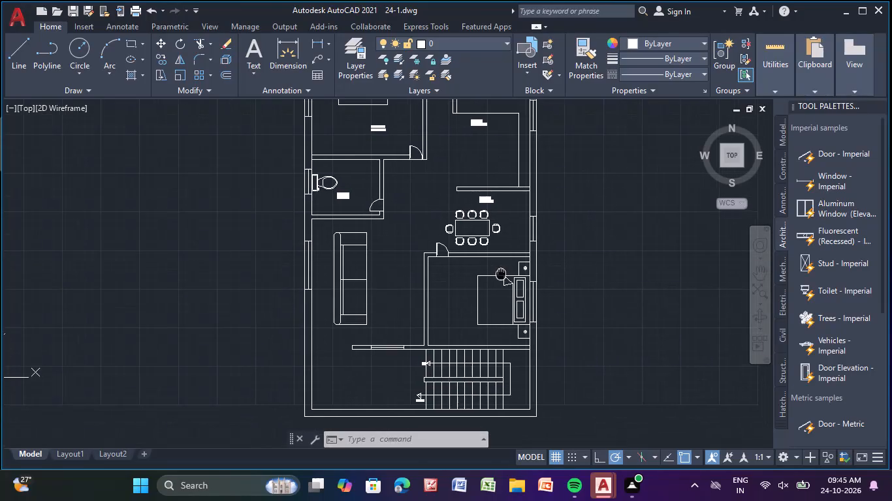
middle_drag(500, 272, 498, 271)
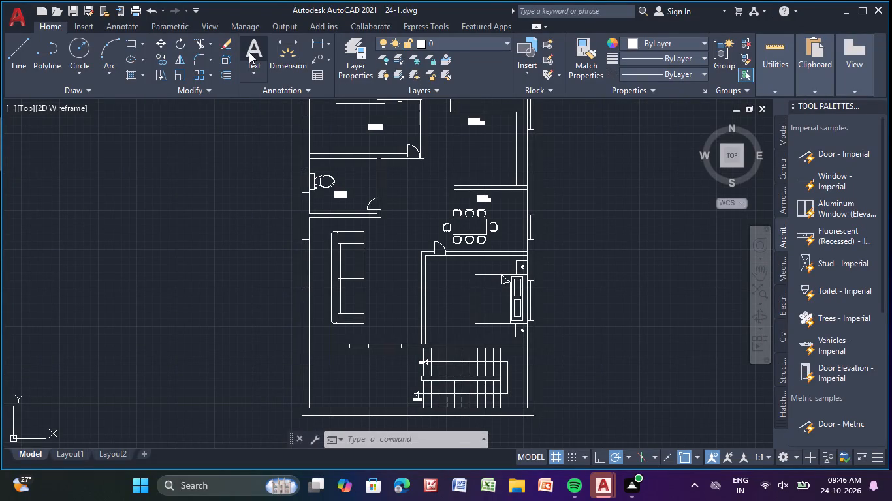
click(249, 52)
scroll(437, 301, up, 2)
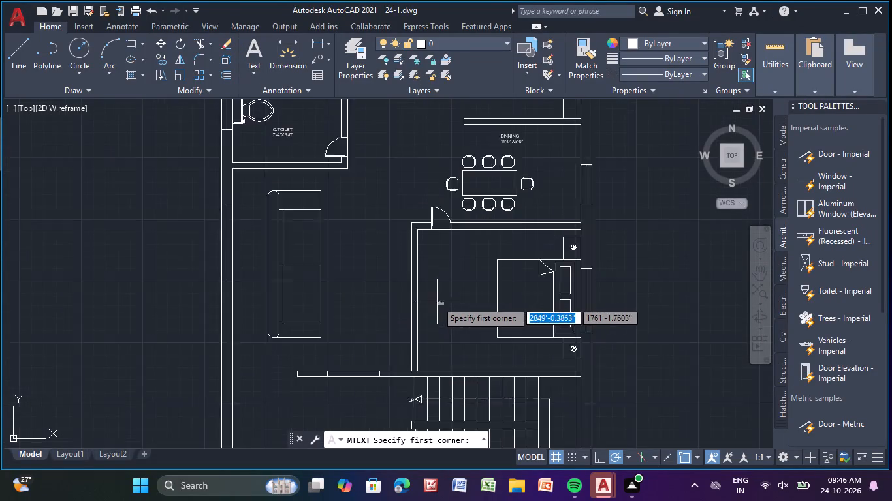
click(430, 287)
click(513, 312)
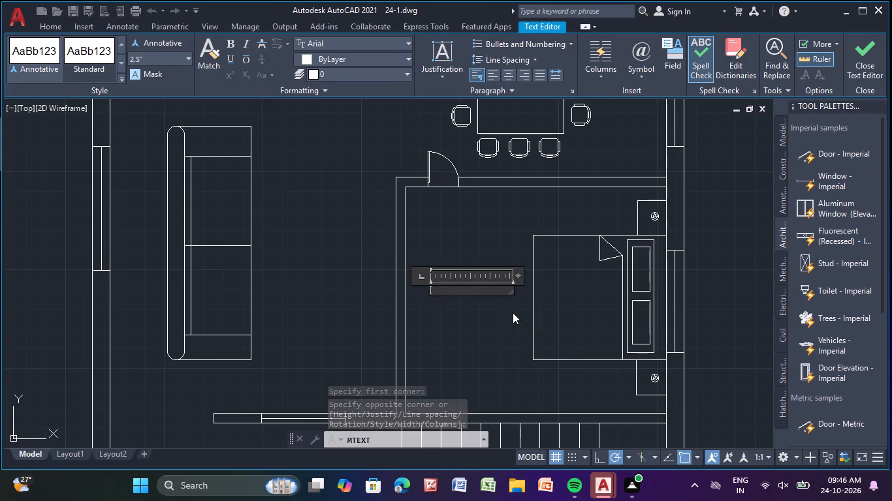
text(bed)
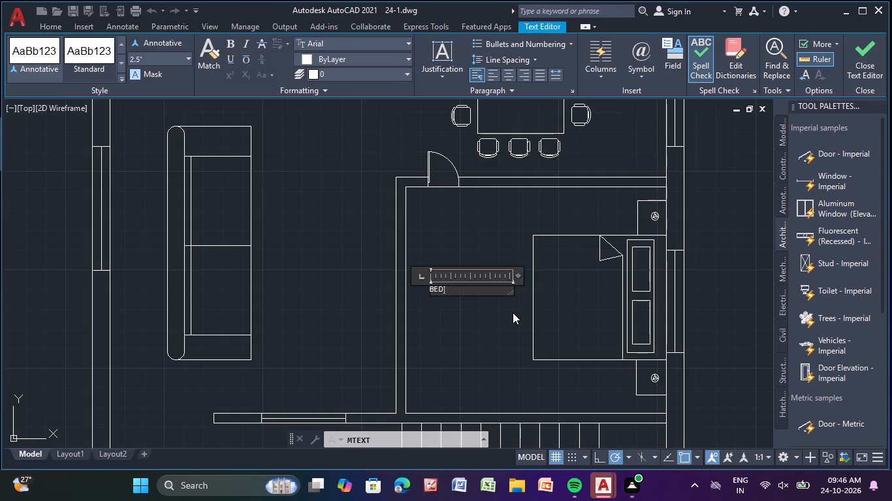
text(oom)
key(Return)
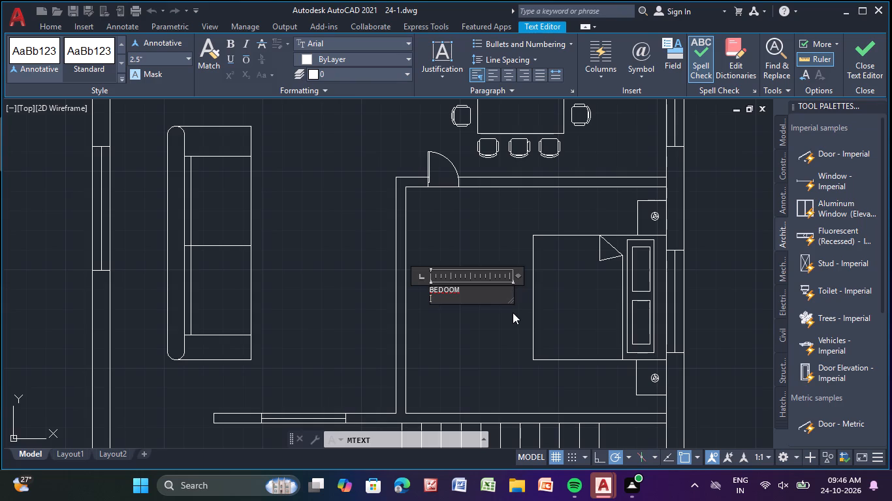
text(11)
text('-0)
key(shift+quotedbl)
key(x)
key(1)
text(0'-0")
key(Return)
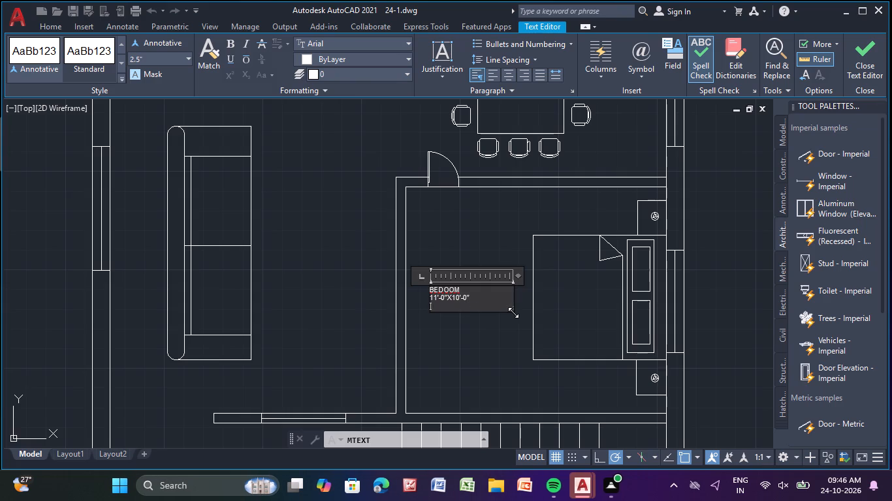
right_click(513, 312)
click(472, 361)
Add a multiline text label reading HALL with 12'-1"X12'-0" beneath it, in the open area just east of the sofa.
scroll(473, 360, down, 1)
middle_drag(473, 359, 473, 352)
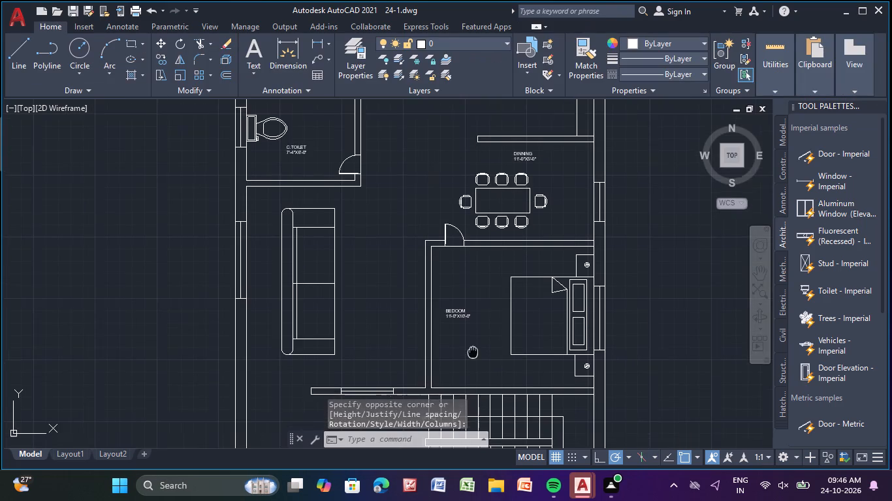
middle_drag(473, 352, 493, 284)
scroll(493, 284, up, 1)
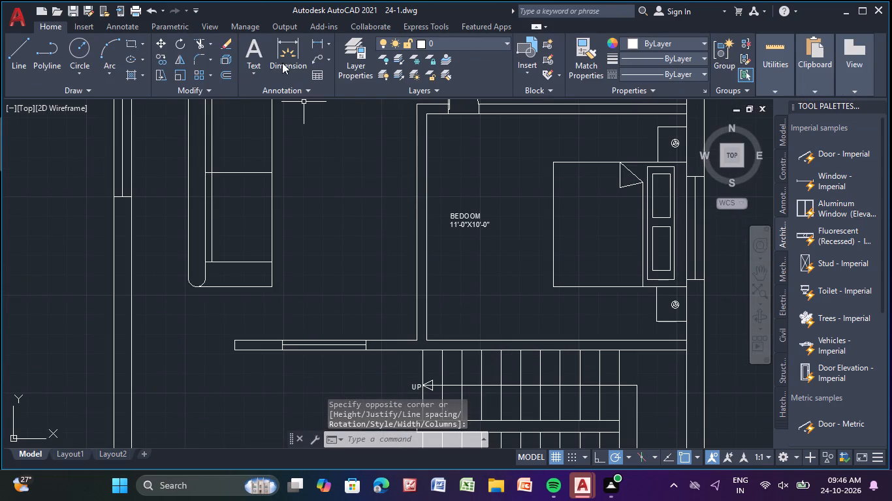
click(256, 48)
scroll(294, 231, down, 1)
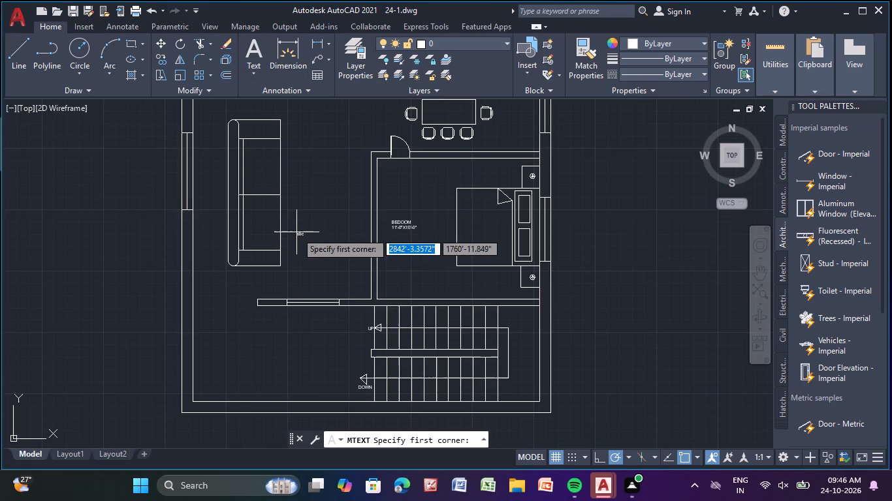
middle_drag(291, 254, 298, 314)
scroll(300, 289, up, 1)
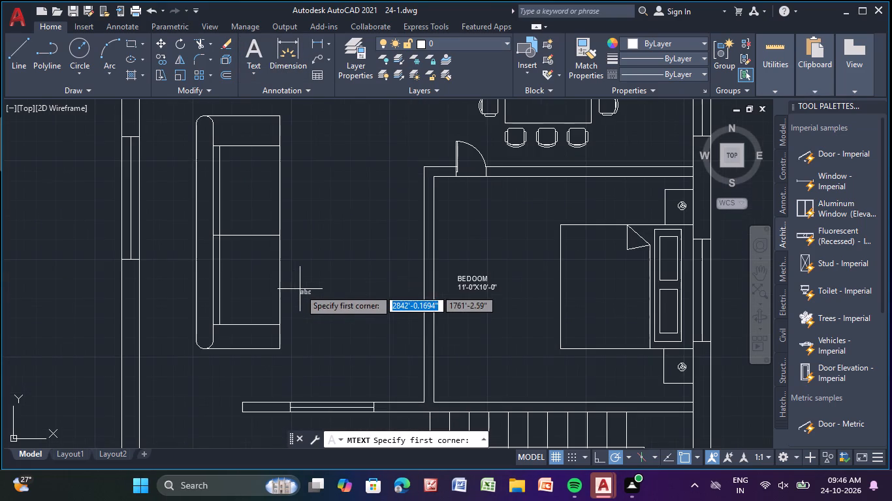
click(298, 232)
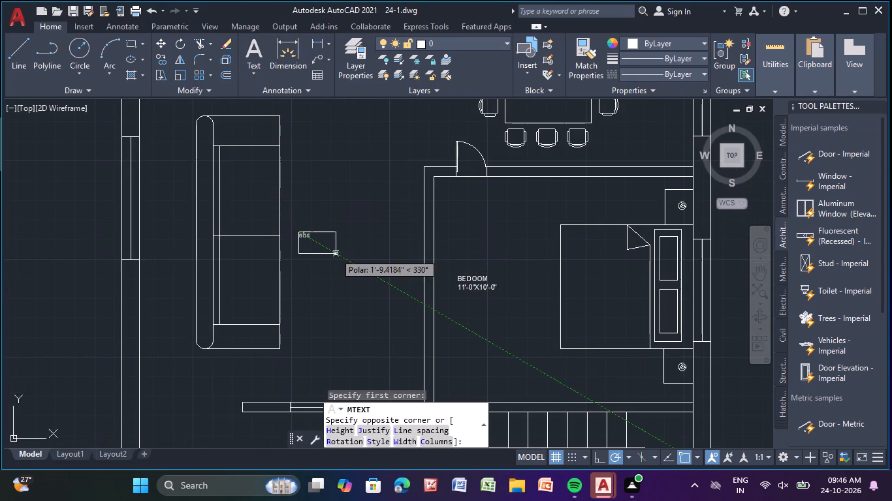
click(358, 259)
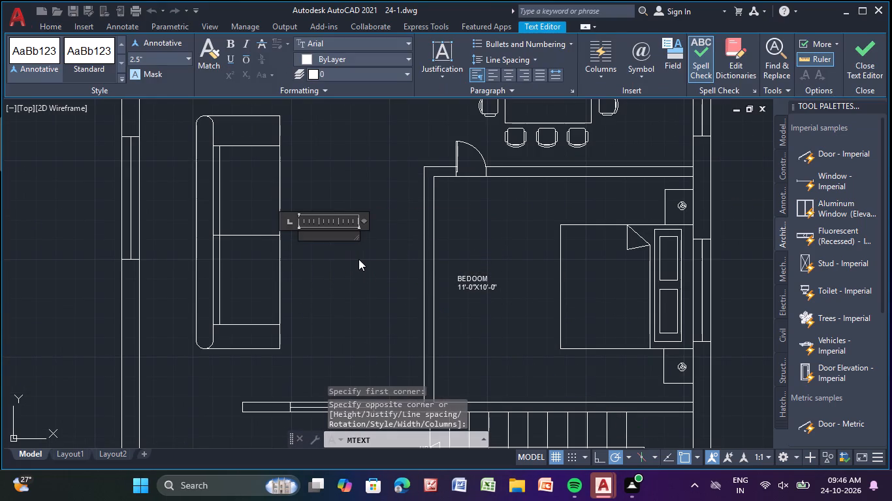
key(a)
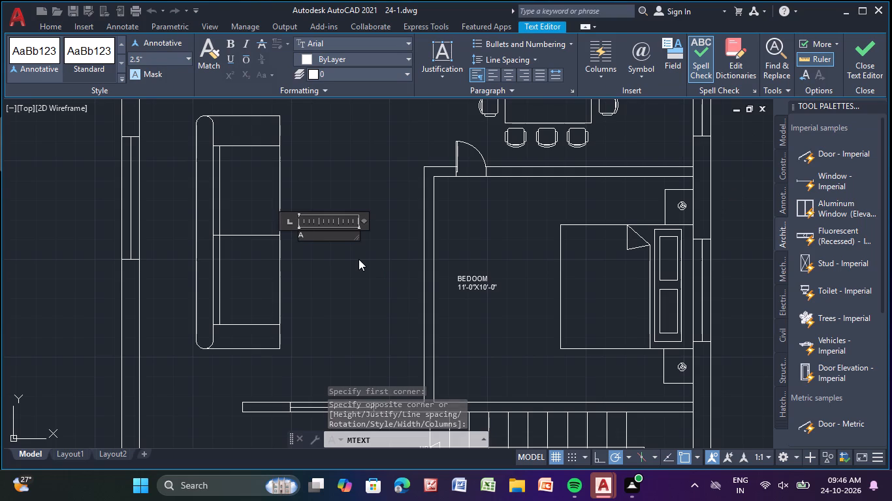
key(BackSpace)
key(BackSpace)
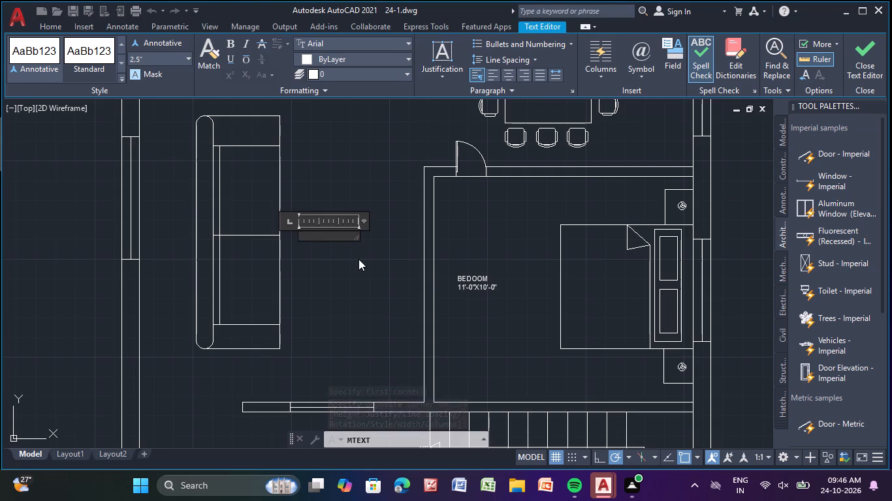
text(ha)
text(ll)
key(Return)
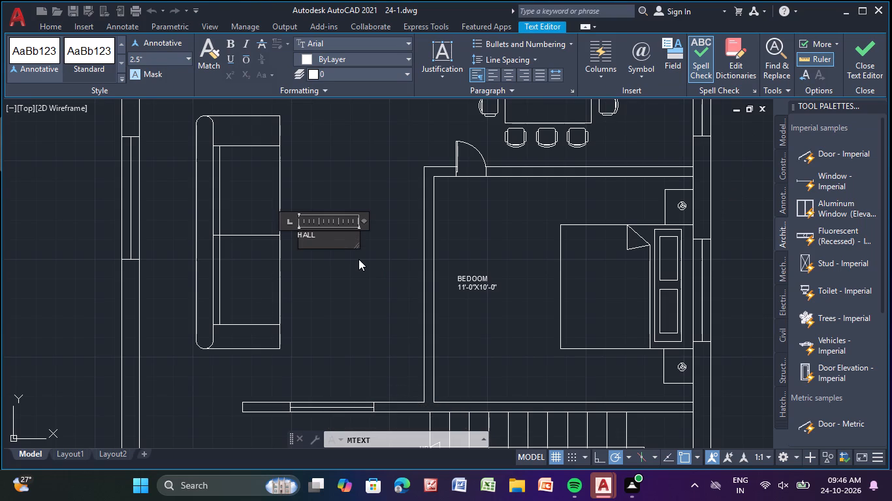
text(12)
text('-)
key(1)
key(shift+quotedbl)
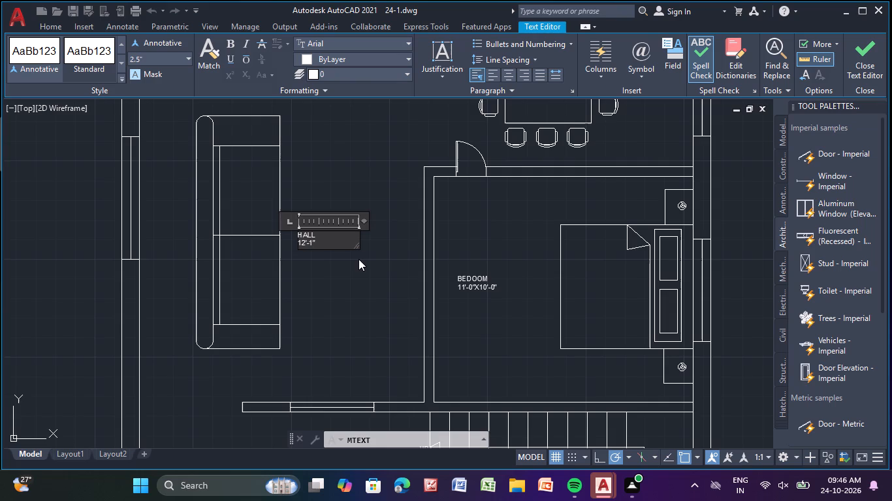
key(x)
text(12)
text('-0)
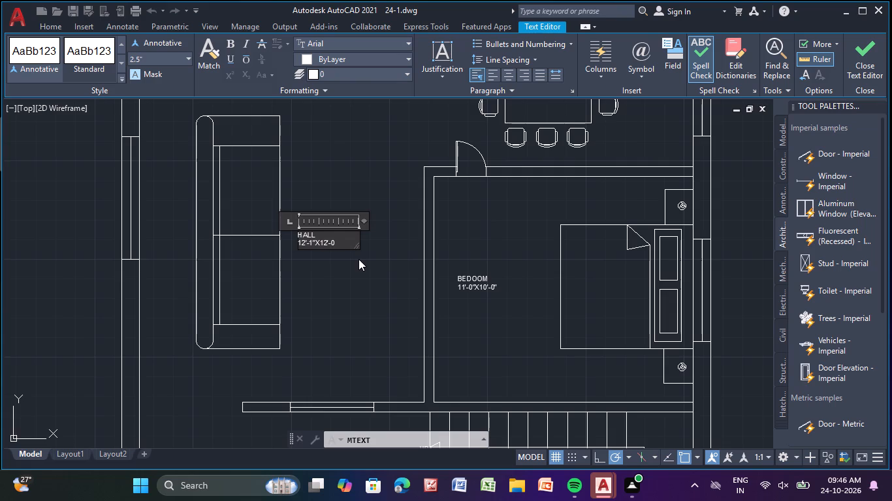
key(shift+quotedbl)
key(Return)
right_click(358, 259)
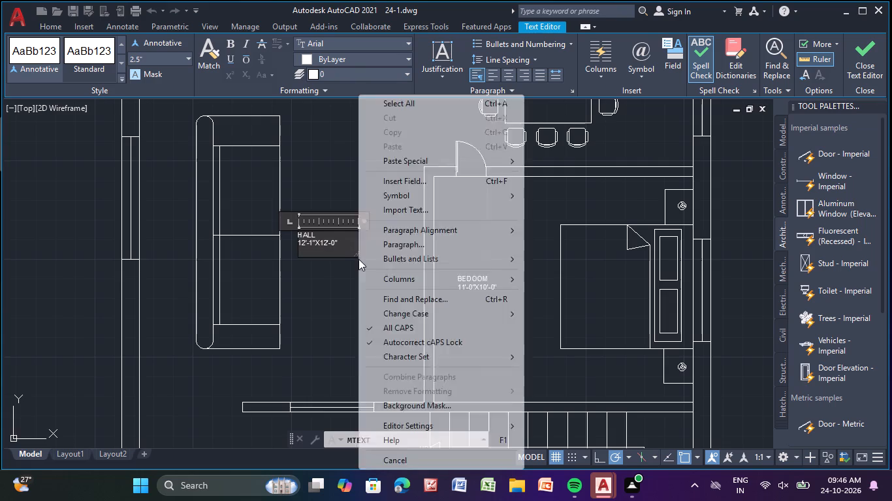
click(317, 310)
Add a multiline text label reading PORCH with 14'-4"X6'-6" beneath it, in the open area west of the staircase.
scroll(321, 307, down, 2)
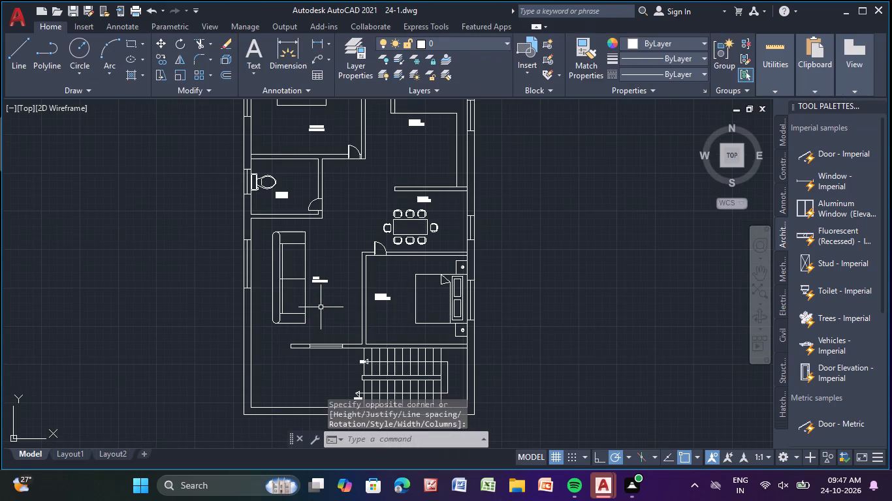
middle_drag(320, 305, 278, 233)
middle_drag(280, 312, 279, 311)
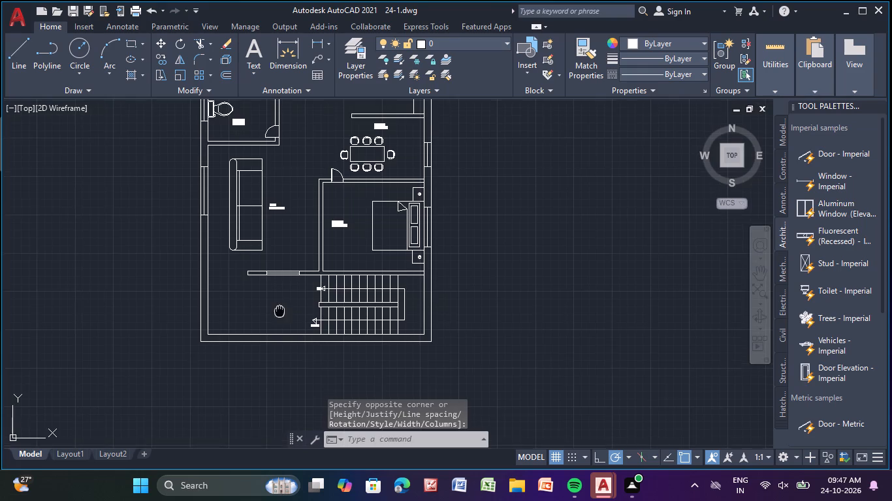
middle_drag(279, 311, 287, 269)
scroll(287, 269, up, 1)
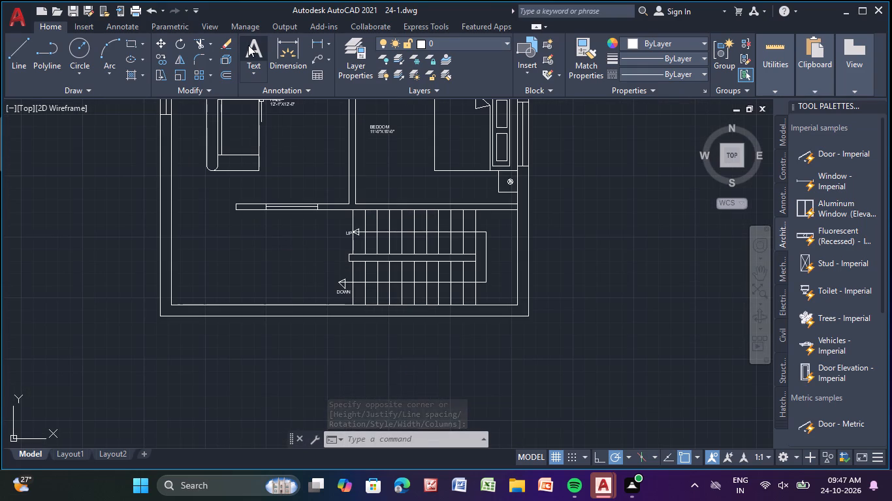
click(248, 45)
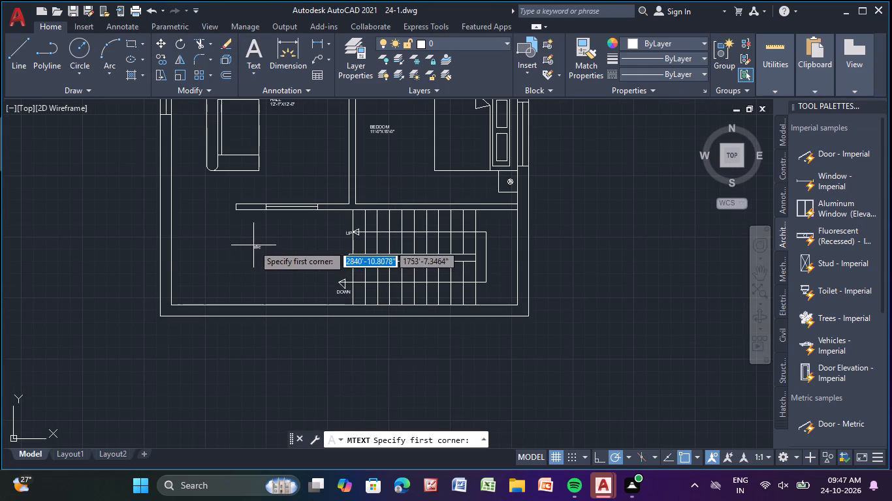
click(223, 234)
click(321, 264)
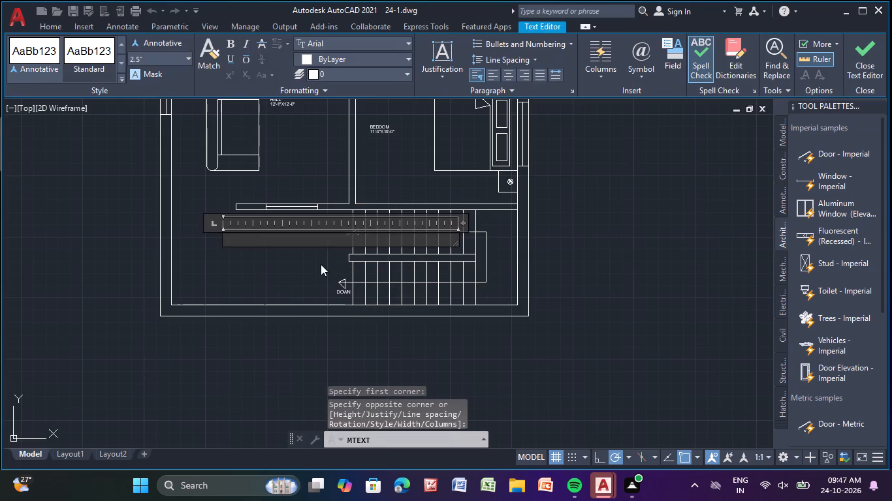
text(porc)
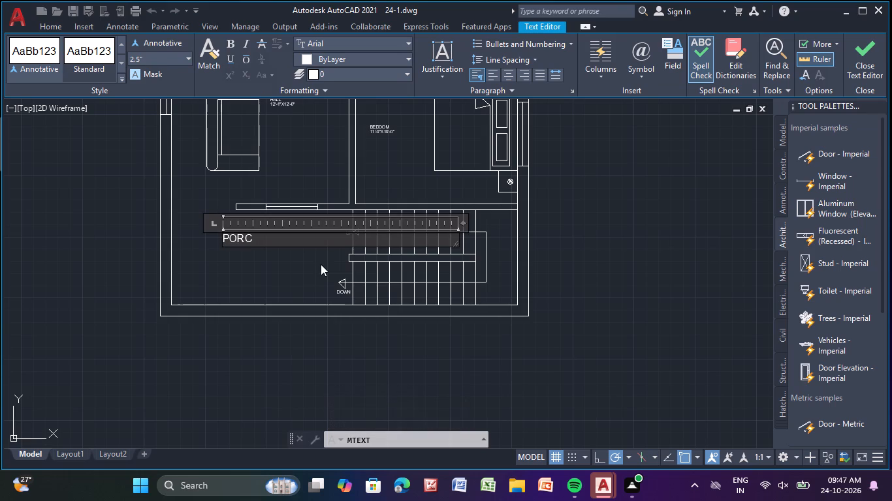
key(h)
key(Return)
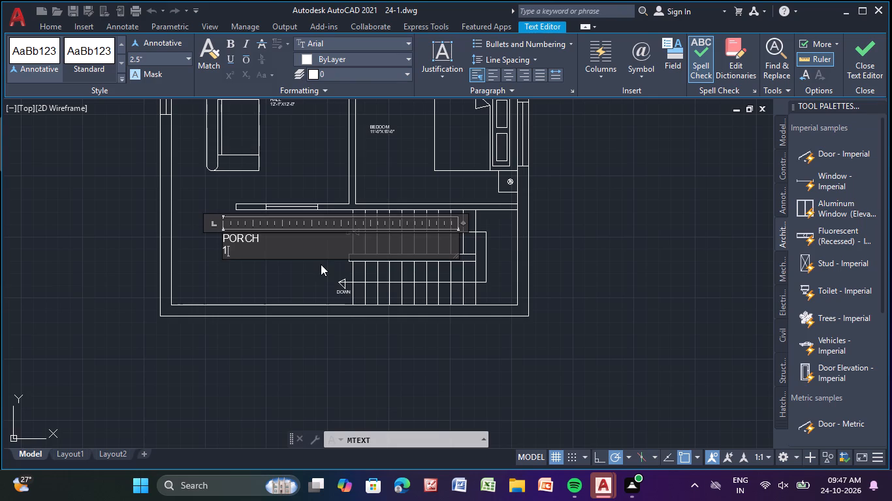
key(1)
key(4)
key(apostrophe)
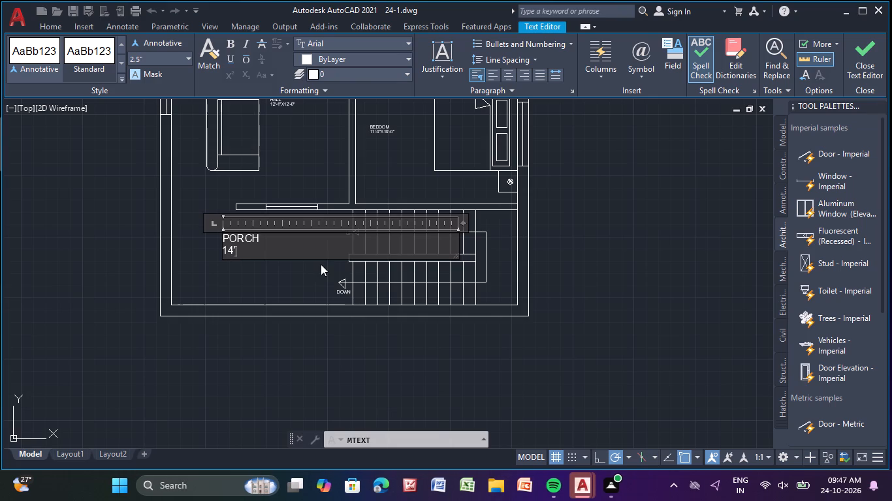
key(minus)
key(4)
key(shift+quotedbl)
key(x)
text(6'-)
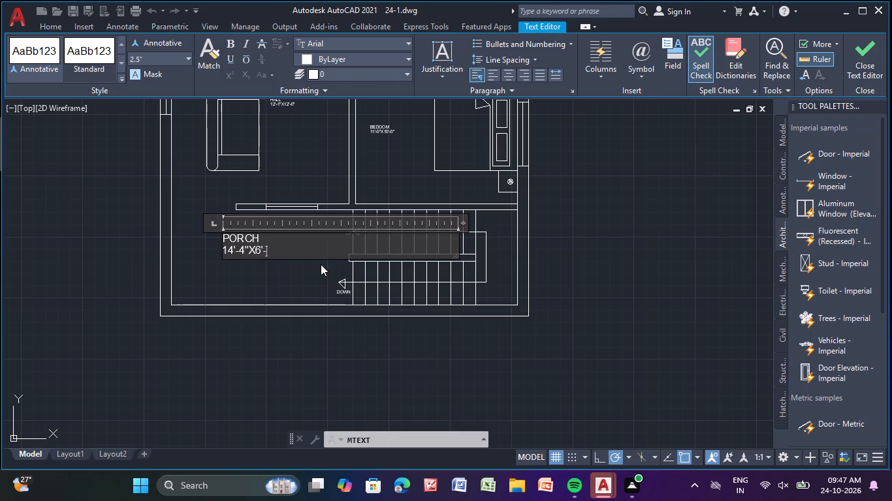
key(6)
key(shift+quotedbl)
key(Return)
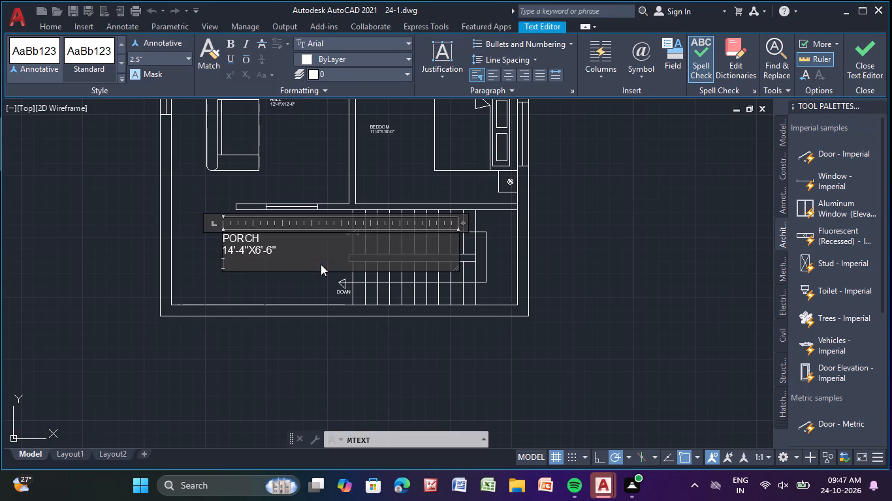
right_click(325, 267)
click(250, 365)
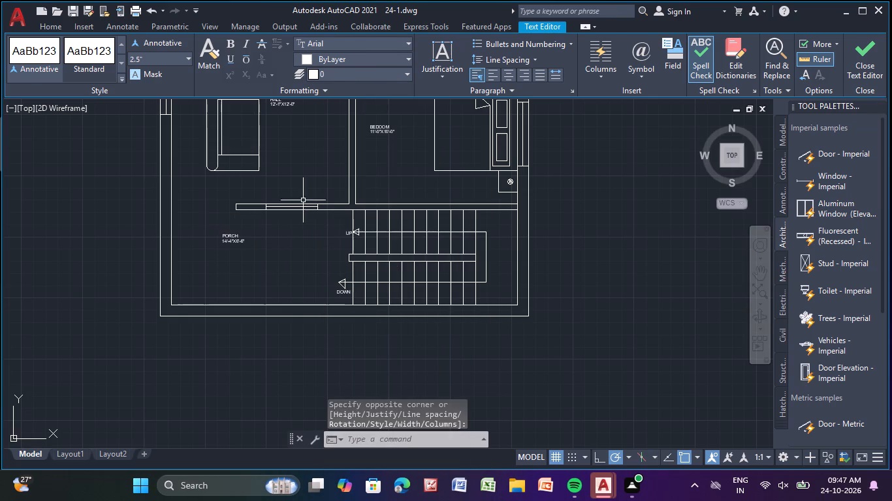
Look over the labelled floor plan as a whole, ending at the north side with the bedroom, wash area and kitchen.
scroll(274, 187, down, 1)
middle_drag(296, 230, 293, 322)
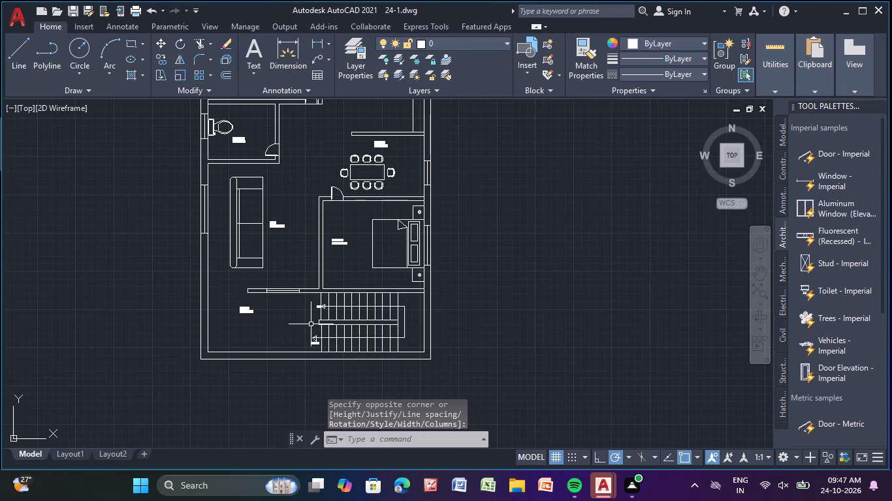
middle_drag(452, 384, 497, 479)
scroll(718, 419, up, 1)
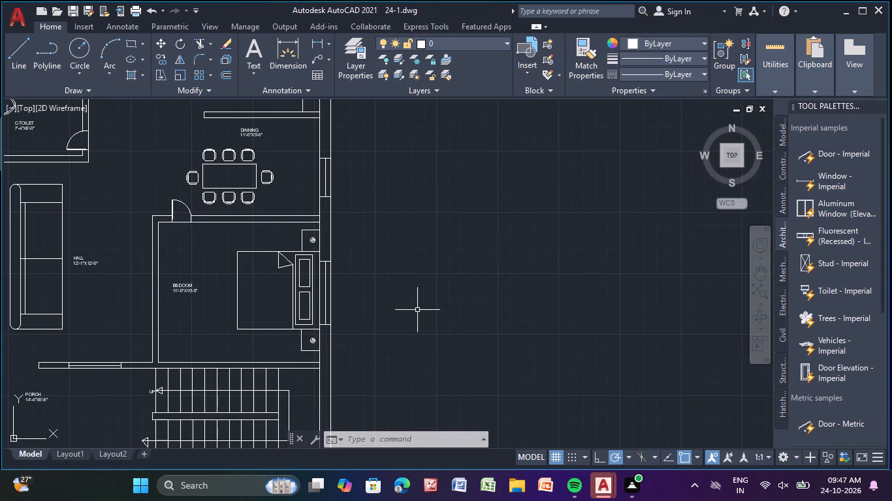
scroll(415, 307, down, 1)
middle_drag(415, 306, 503, 329)
scroll(503, 329, down, 1)
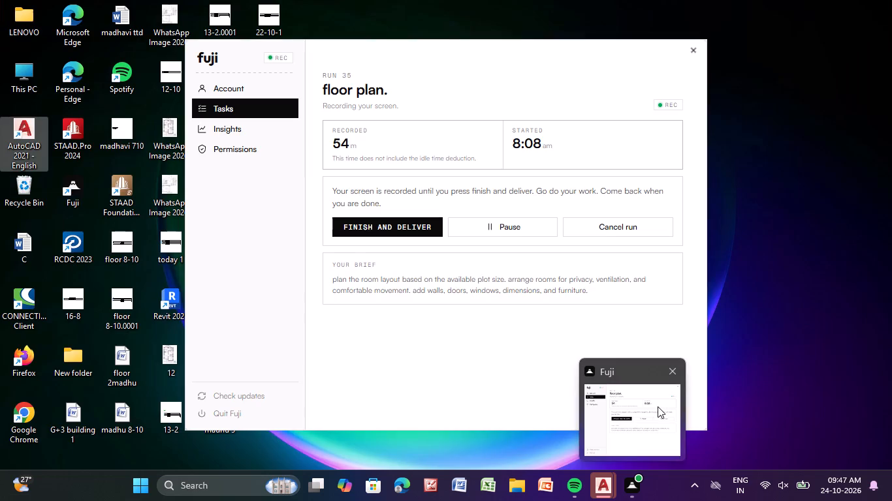
scroll(327, 217, down, 1)
middle_drag(325, 218, 313, 217)
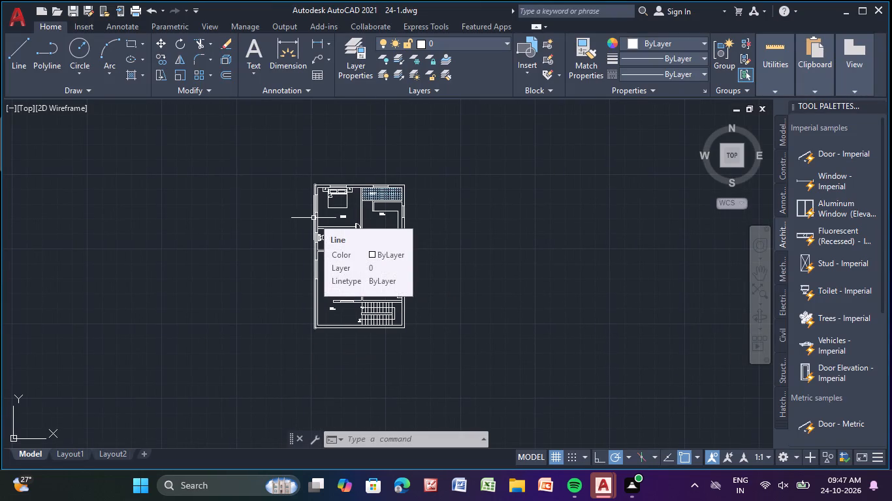
middle_drag(379, 206, 409, 288)
middle_drag(397, 295, 435, 386)
scroll(438, 390, up, 3)
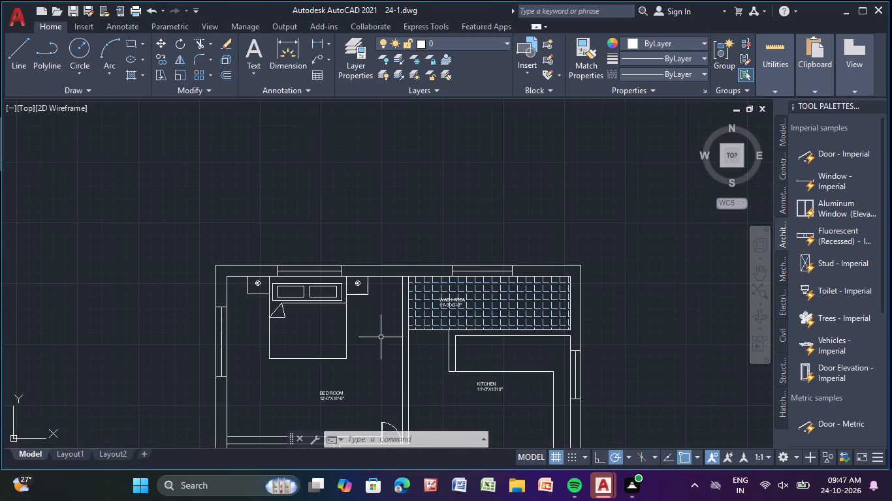
Extend the north wall's inner line at both ends to meet the outer west and outer east wall lines.
middle_drag(320, 265, 327, 254)
scroll(298, 228, up, 1)
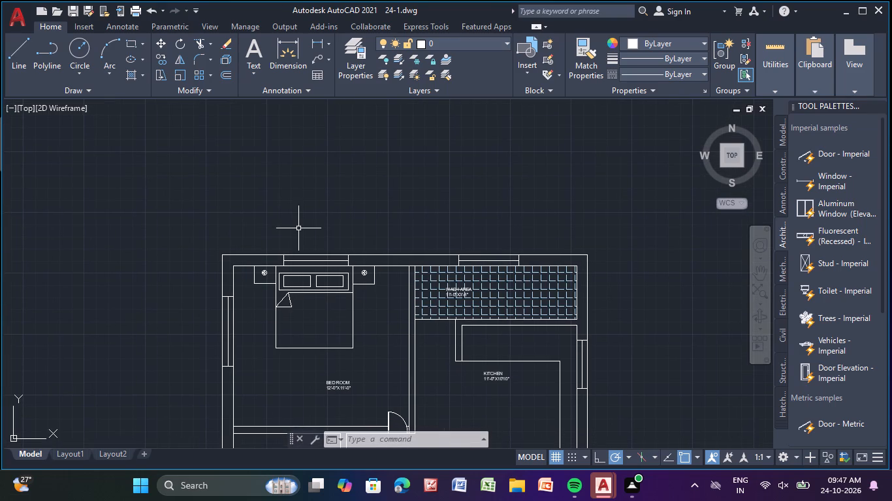
text(ex)
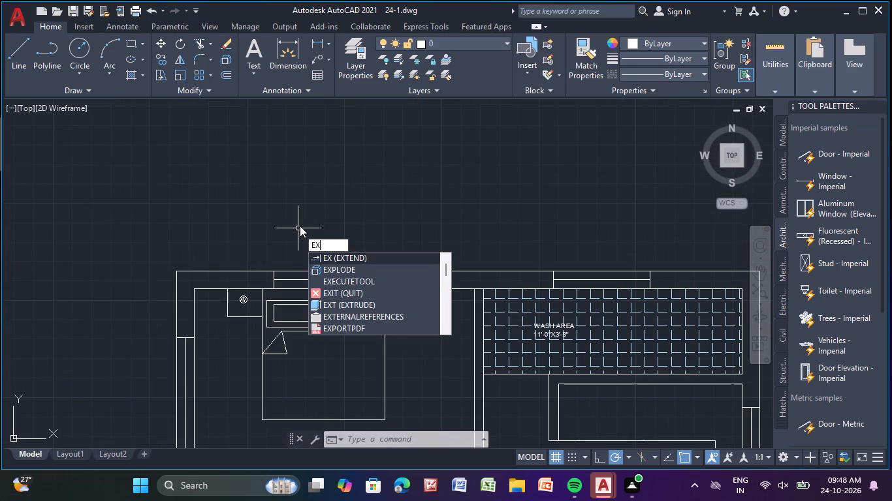
click(351, 256)
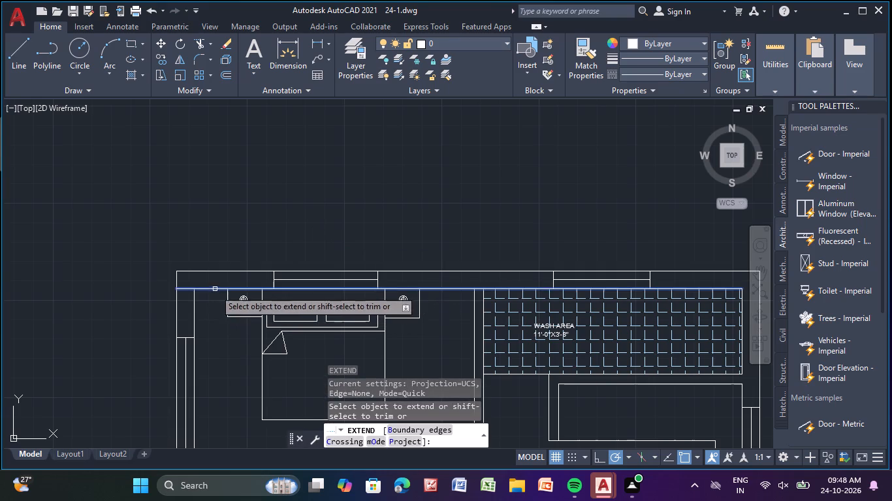
click(209, 288)
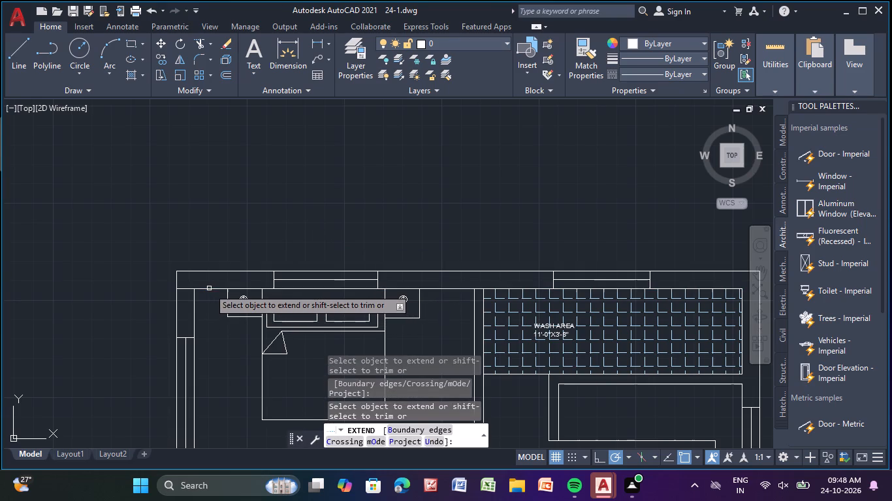
scroll(336, 97, down, 1)
scroll(529, 207, down, 1)
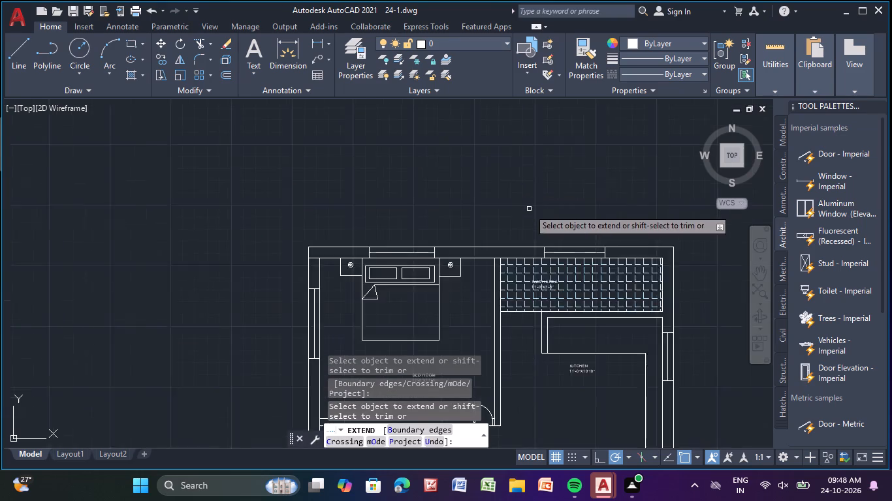
scroll(529, 209, down, 1)
middle_drag(529, 209, 372, 172)
scroll(441, 200, up, 3)
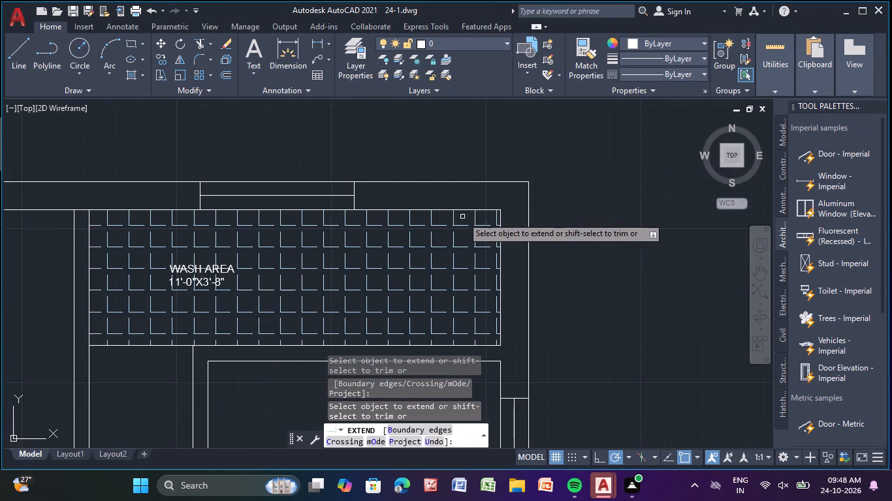
click(481, 211)
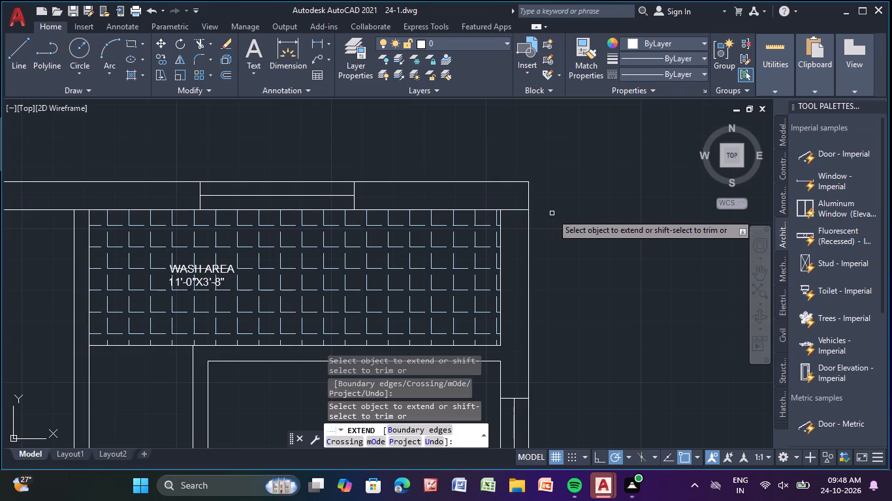
Extend the inner lines of the east and west walls north to the outer line of the north wall.
scroll(552, 215, down, 2)
scroll(533, 210, up, 3)
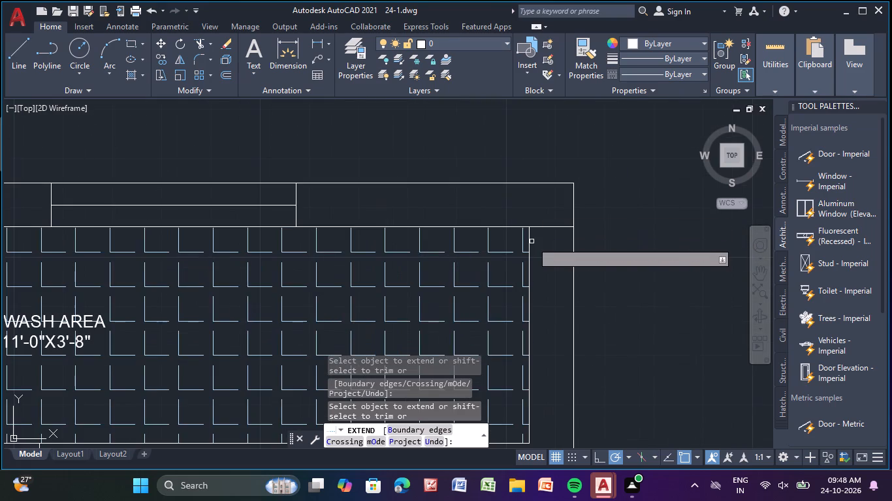
click(528, 241)
scroll(409, 176, down, 1)
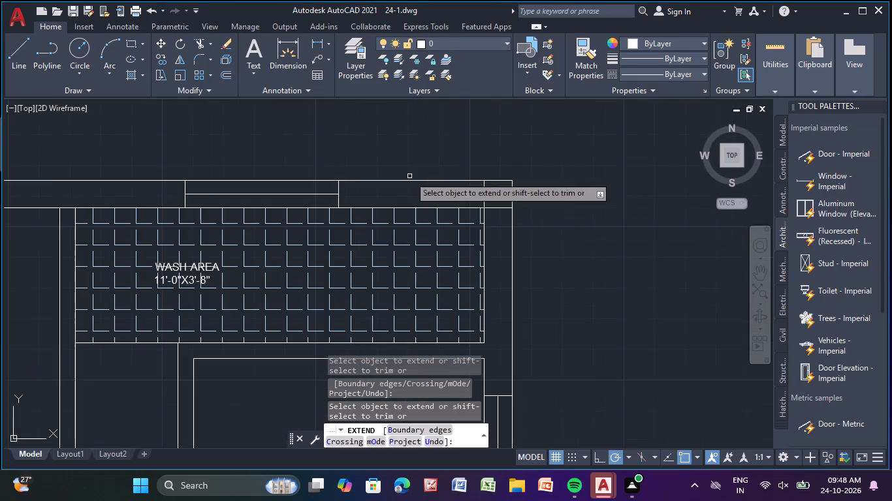
middle_drag(409, 175, 635, 134)
middle_drag(260, 128, 512, 143)
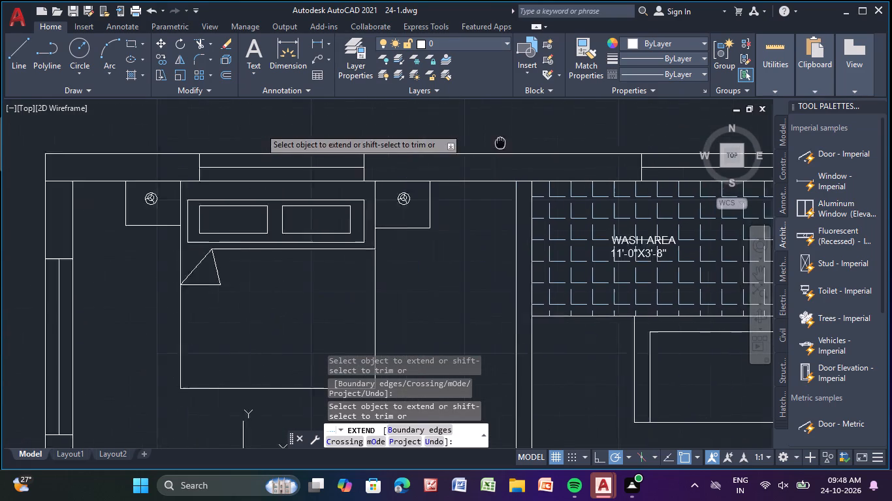
middle_drag(512, 143, 521, 143)
middle_drag(228, 145, 300, 144)
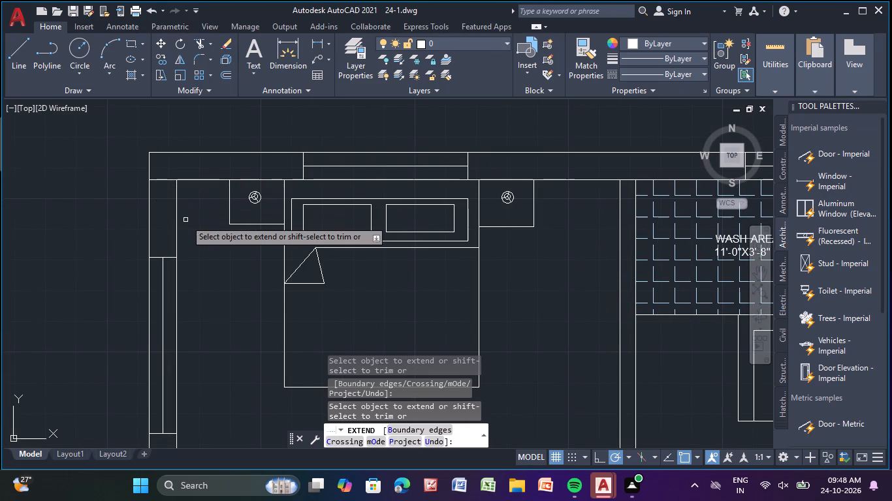
click(176, 216)
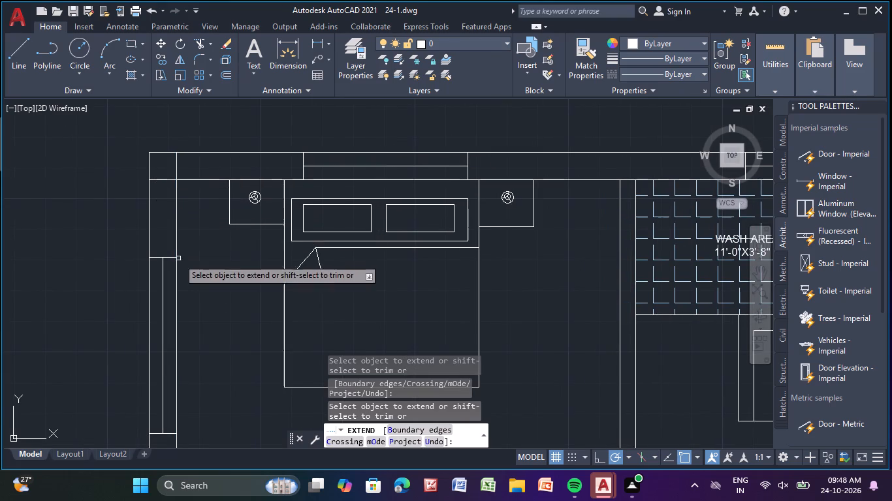
Extend both lines of the wall between the north bedroom and the toilet to the outer west wall line.
scroll(178, 259, down, 3)
middle_drag(202, 324, 219, 144)
scroll(219, 145, down, 1)
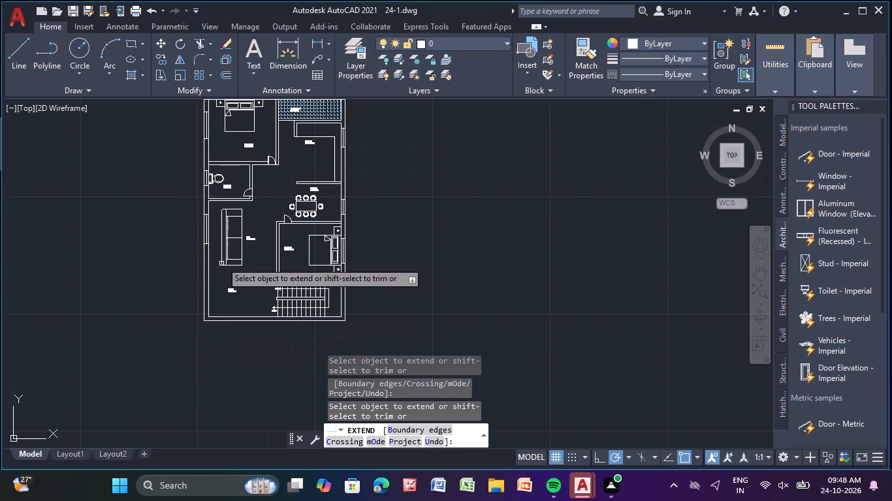
middle_drag(256, 211, 300, 448)
middle_drag(215, 372, 187, 277)
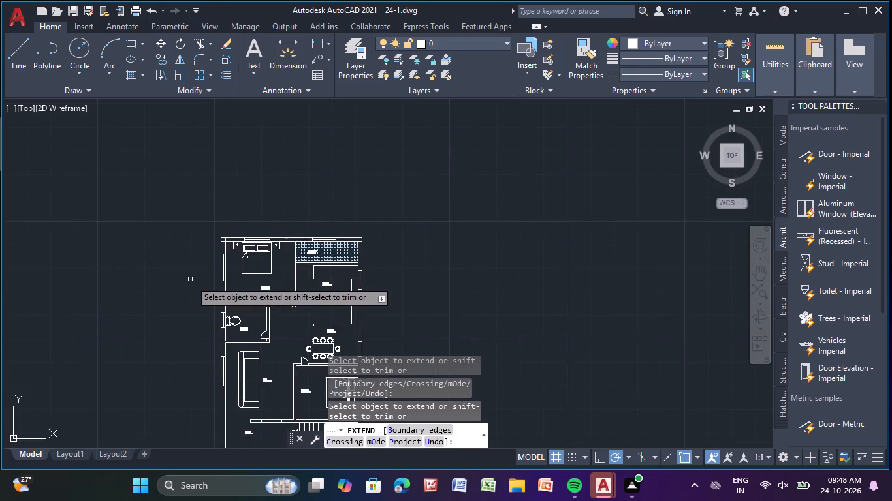
scroll(219, 314, up, 4)
click(270, 284)
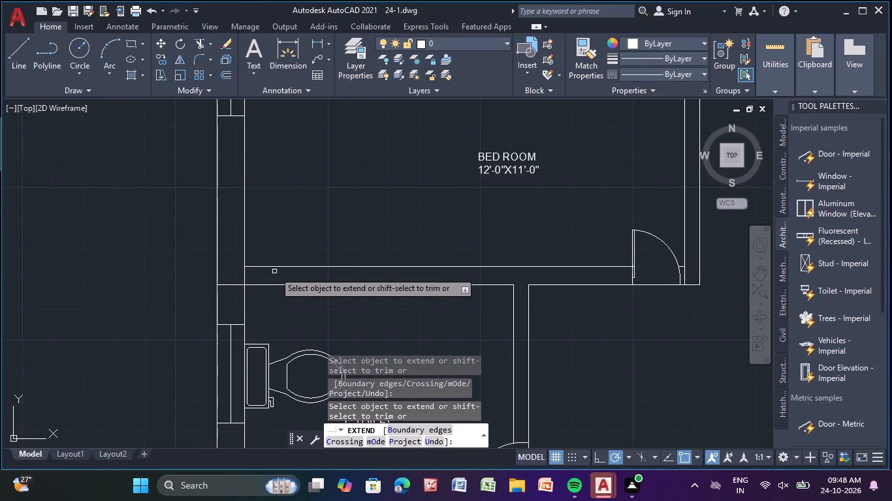
click(279, 266)
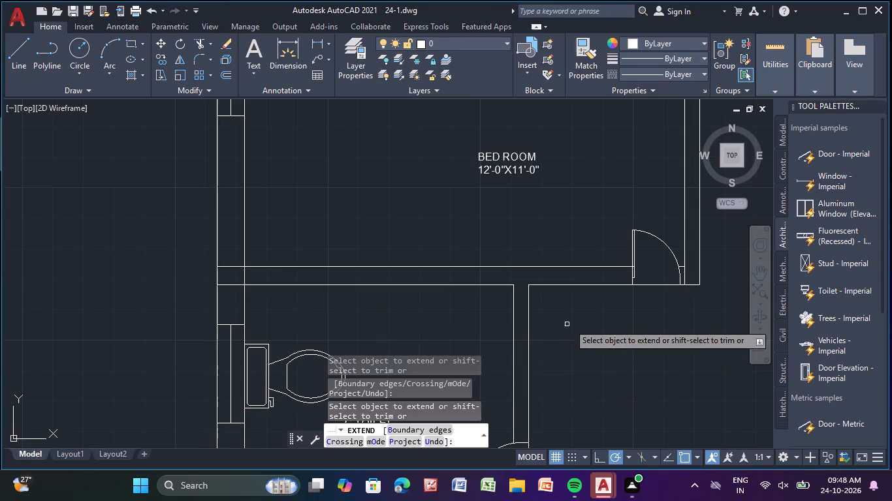
Extend the short wall line beside the north bedroom's door across to the outer face of that bedroom's east wall.
middle_drag(619, 316, 385, 314)
scroll(434, 267, up, 3)
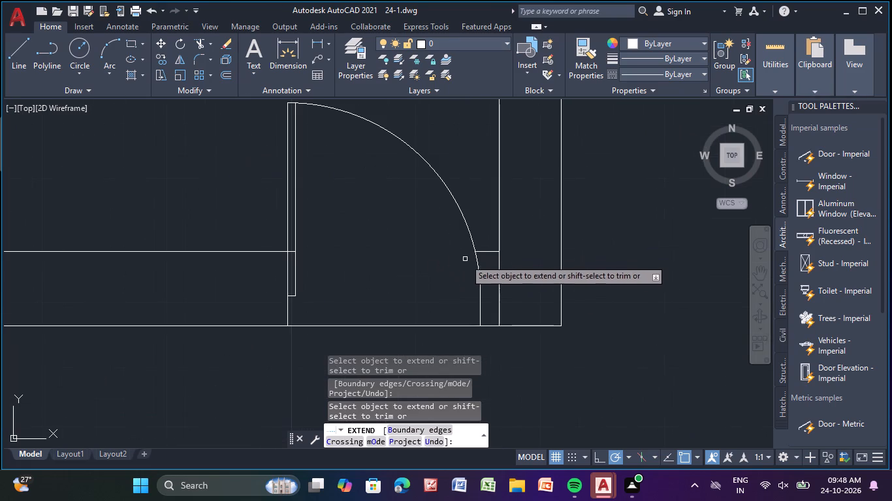
click(491, 250)
scroll(534, 318, down, 2)
scroll(569, 360, down, 2)
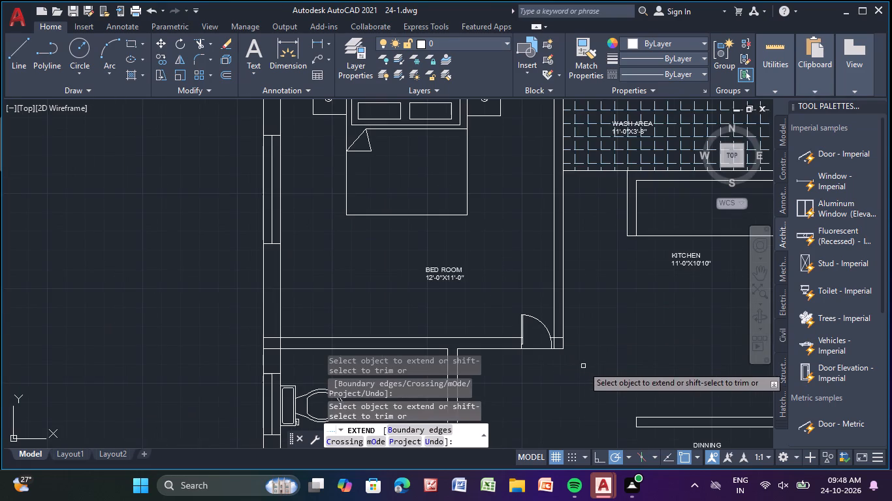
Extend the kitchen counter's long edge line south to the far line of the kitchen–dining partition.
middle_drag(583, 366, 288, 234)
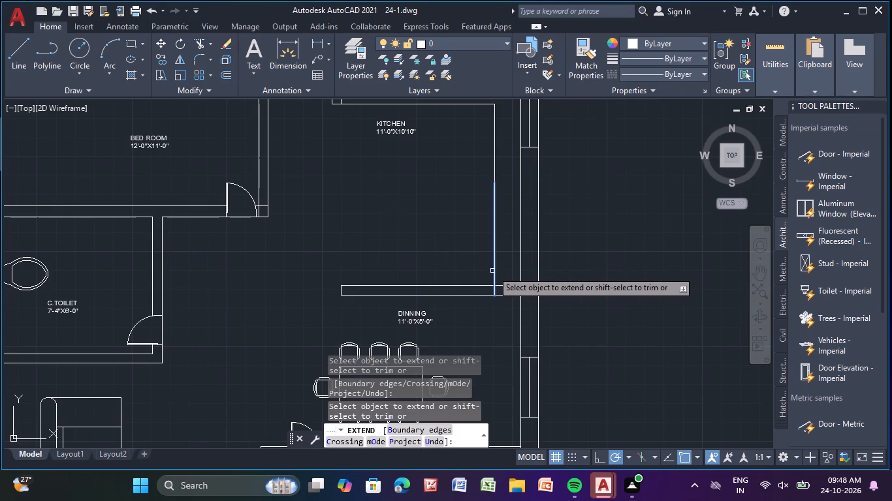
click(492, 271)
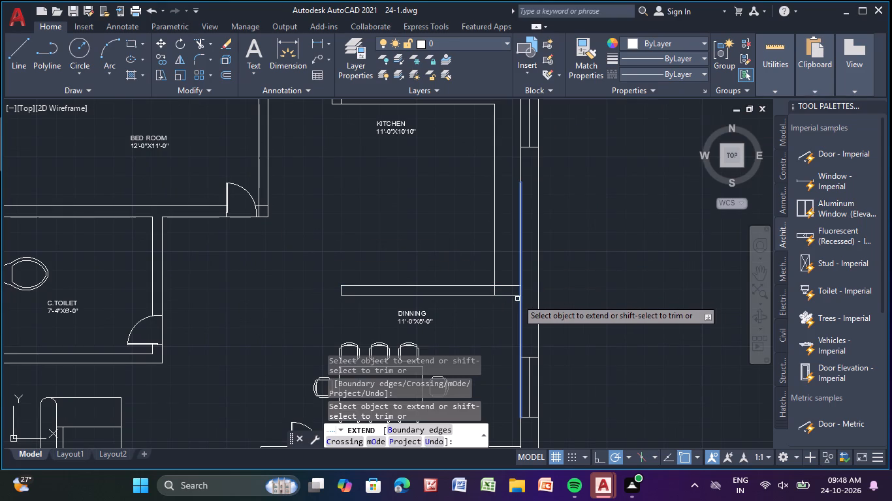
Extend both lines of the partition between the kitchen and dining area to the outer east wall line.
click(513, 286)
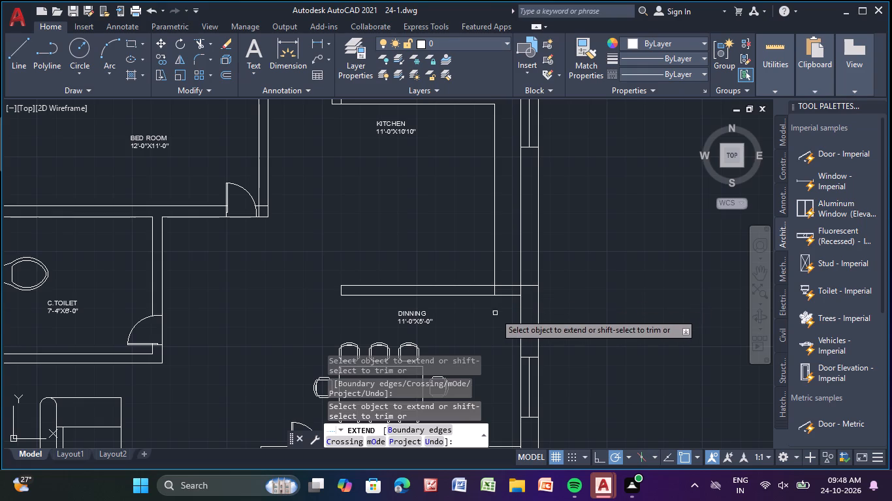
click(513, 296)
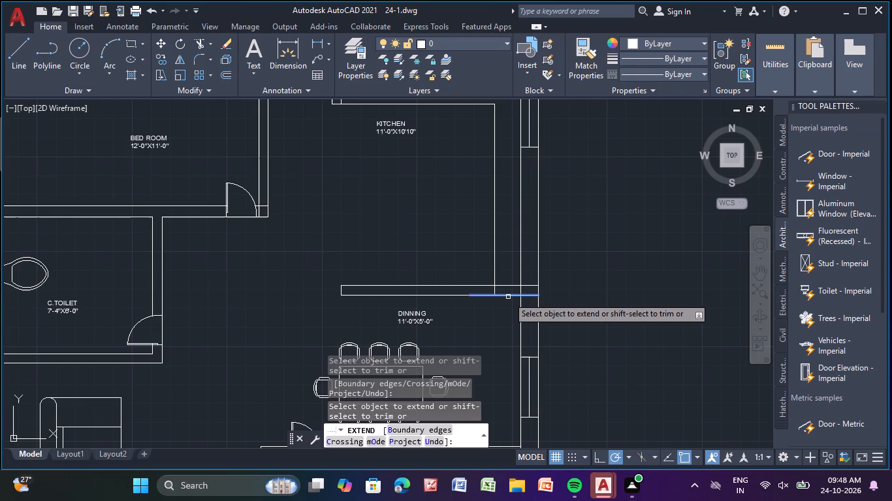
click(508, 297)
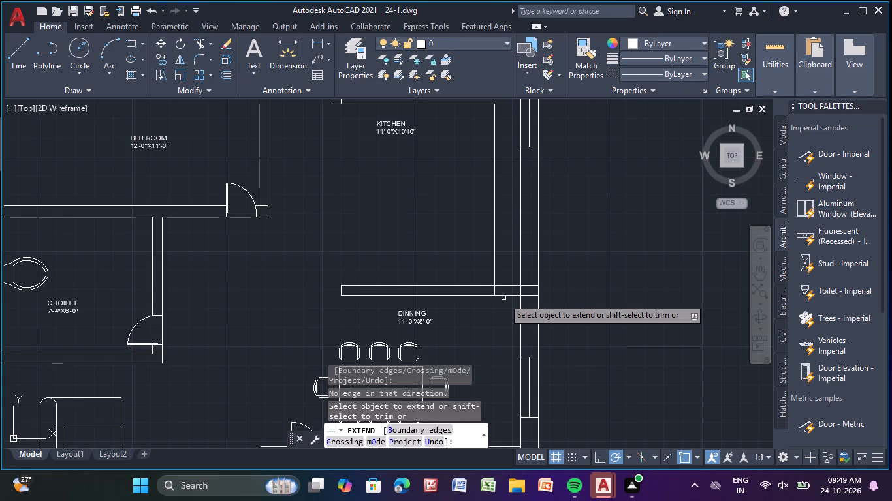
middle_drag(503, 298, 494, 341)
scroll(494, 339, up, 2)
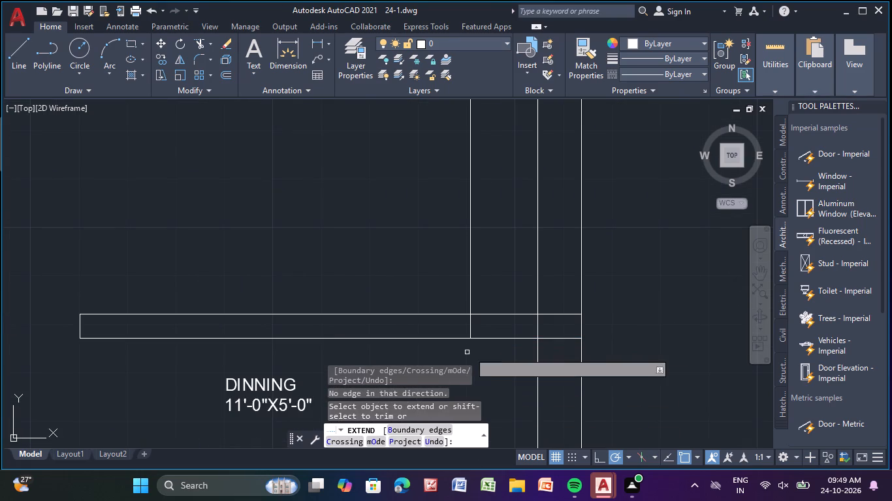
middle_drag(496, 354, 498, 320)
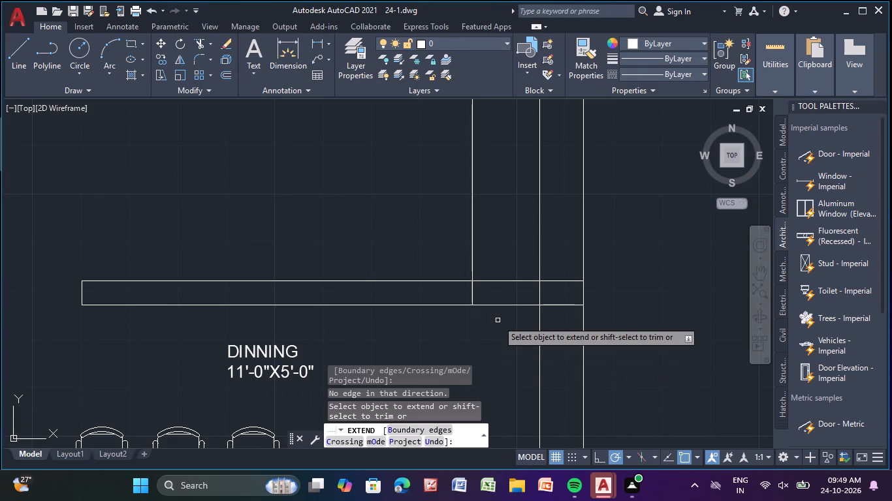
Trim the piece of the kitchen counter line that runs between the two kitchen–dining partition lines.
click(201, 44)
drag(469, 294, 481, 292)
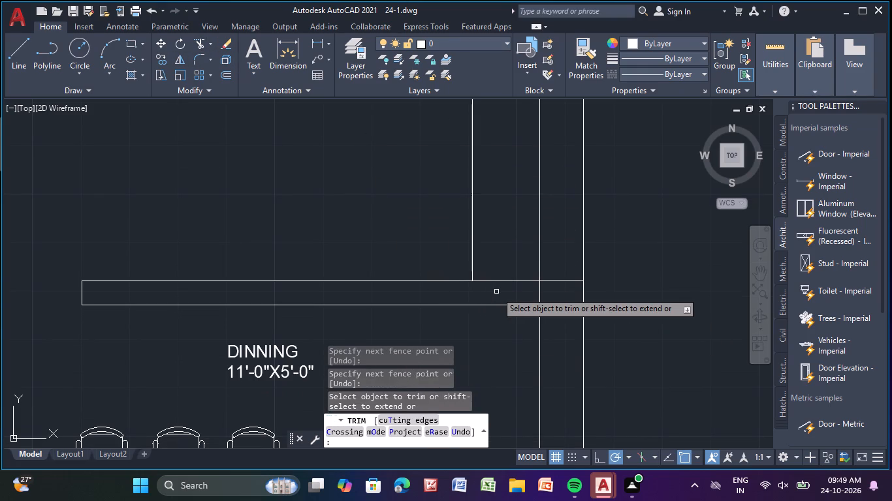
key(Escape)
key(Escape)
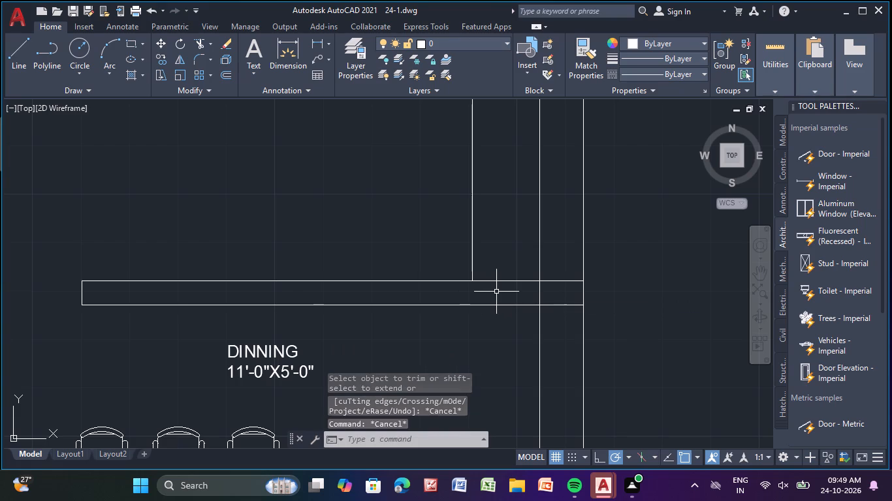
Extend the inner north and west wall lines of the bedroom south of the dining area to the outer wall lines at their shared corner.
scroll(378, 110, down, 3)
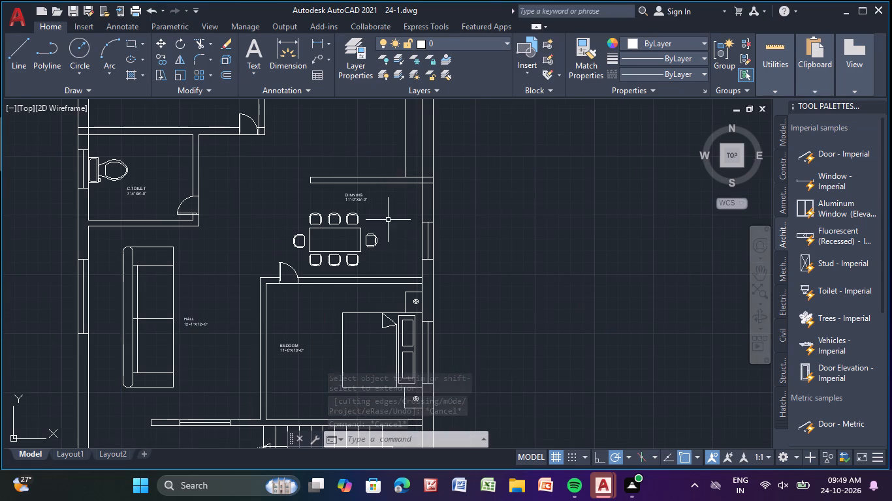
middle_drag(391, 220, 407, 194)
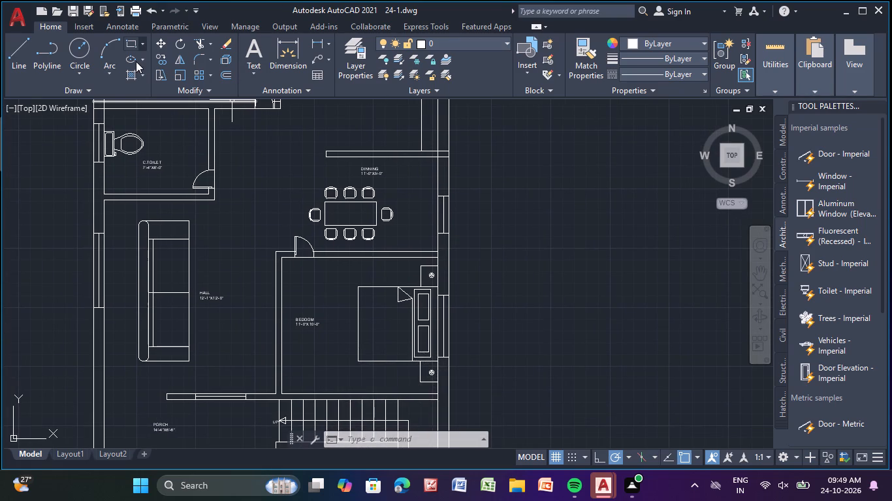
text(ex)
key(Return)
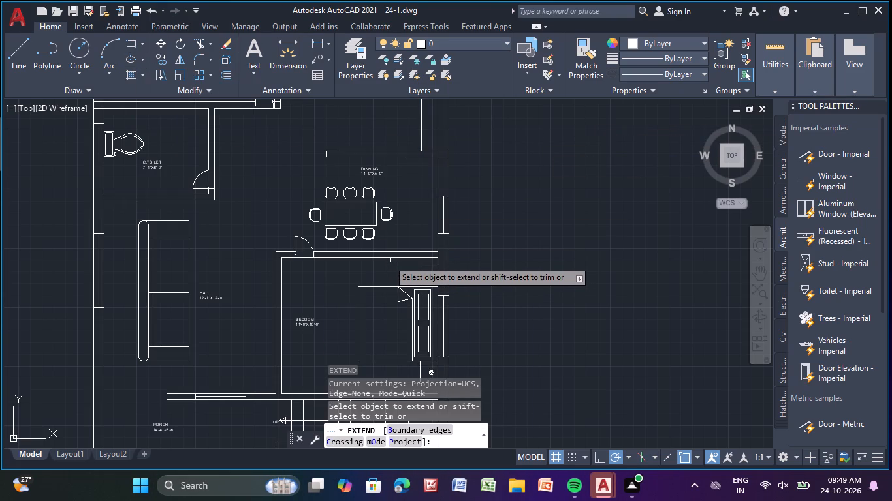
middle_drag(389, 260, 479, 309)
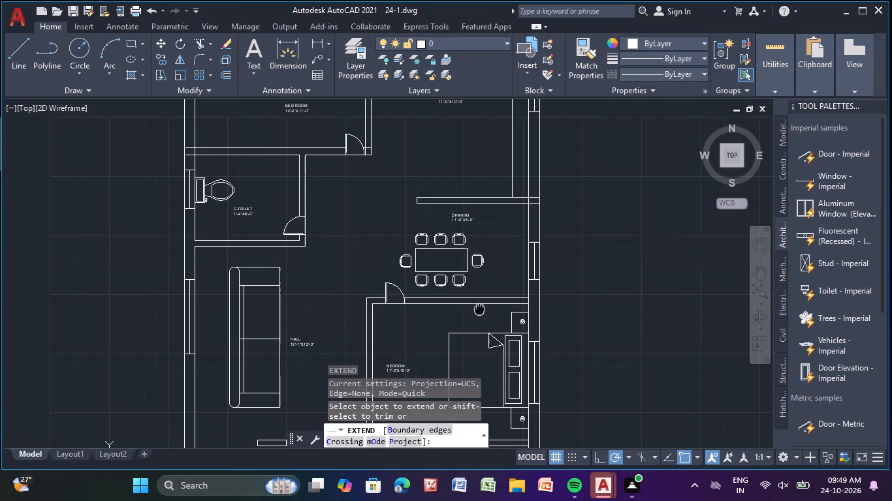
middle_drag(479, 309, 480, 310)
scroll(480, 310, up, 3)
middle_drag(129, 328, 349, 334)
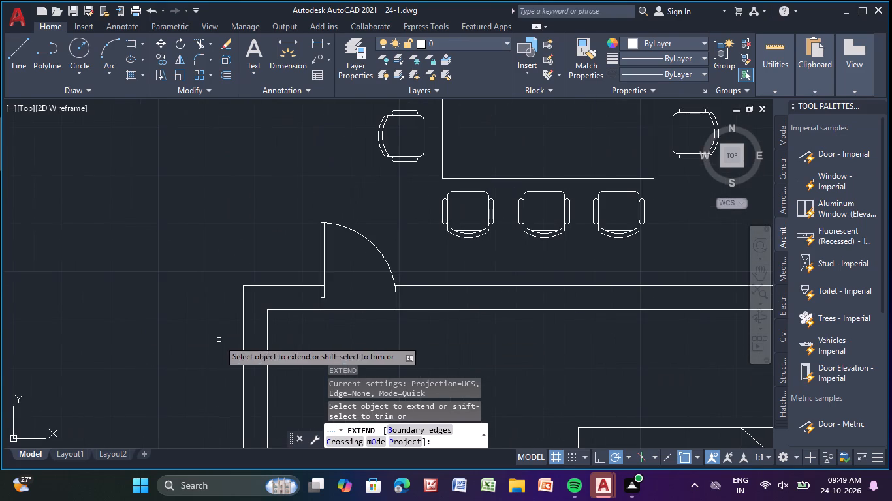
click(268, 319)
click(277, 309)
scroll(472, 351, down, 1)
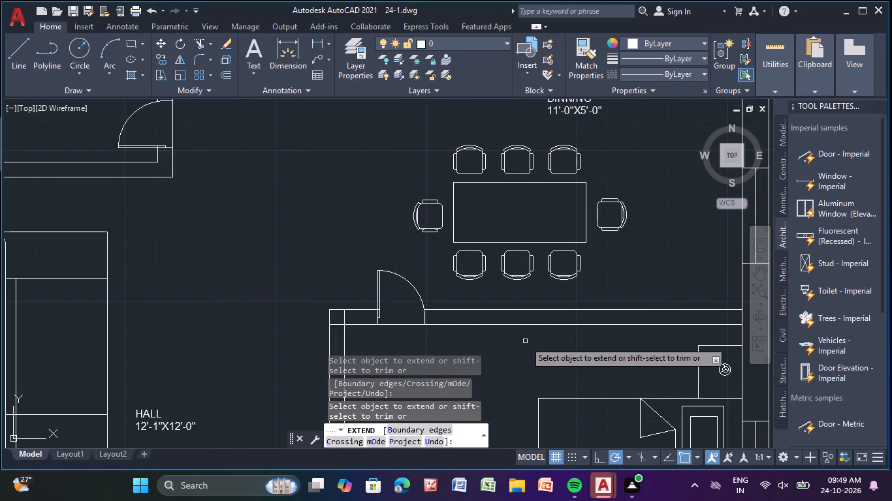
Extend both lines of the partition between the dining area and the bedroom south of it to the outer east wall line.
middle_drag(525, 341, 307, 320)
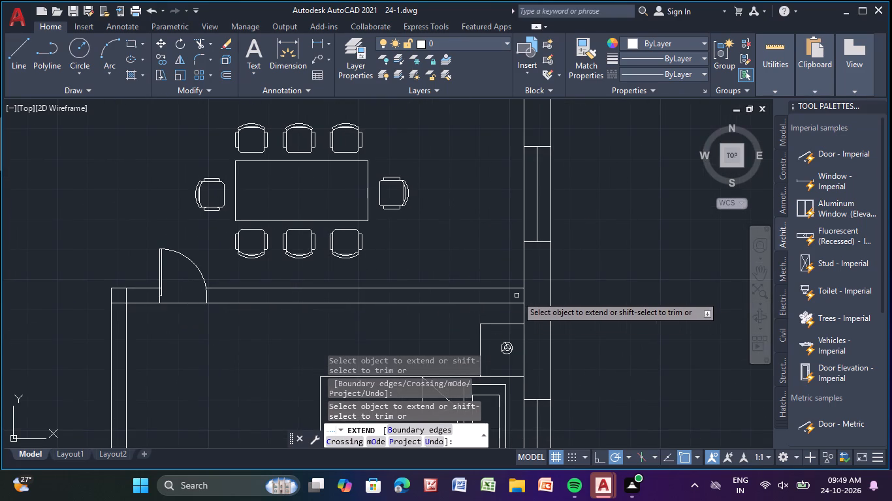
scroll(517, 296, up, 3)
click(524, 269)
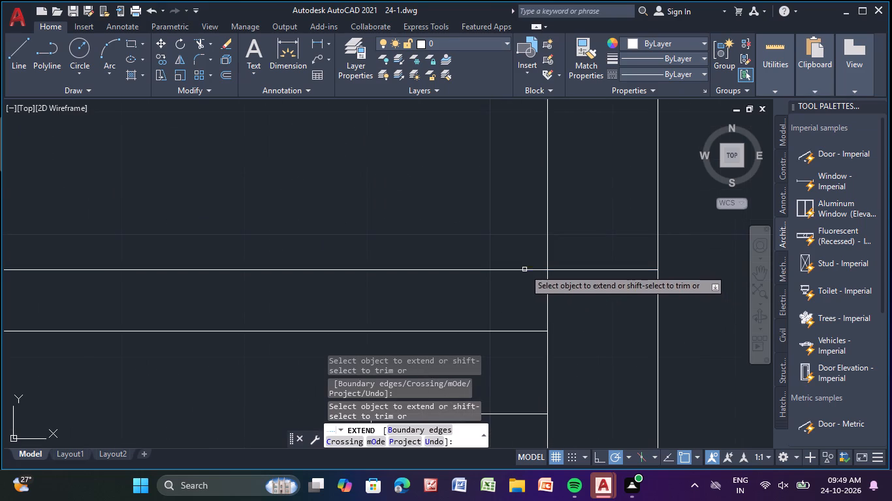
click(474, 331)
Extend both lines of the wall between the south bedroom and the staircase to the outer east wall line.
scroll(473, 331, down, 3)
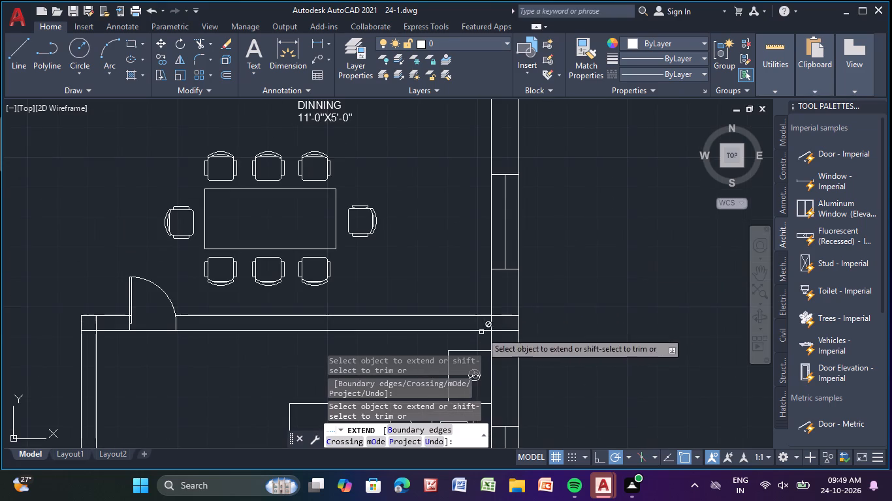
middle_drag(541, 363, 611, 121)
scroll(223, 83, down, 2)
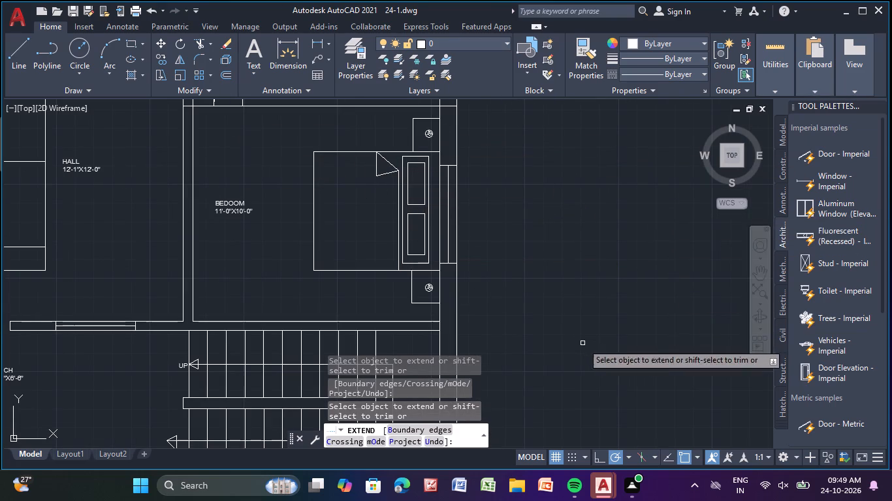
middle_drag(581, 344, 663, 277)
scroll(494, 267, up, 2)
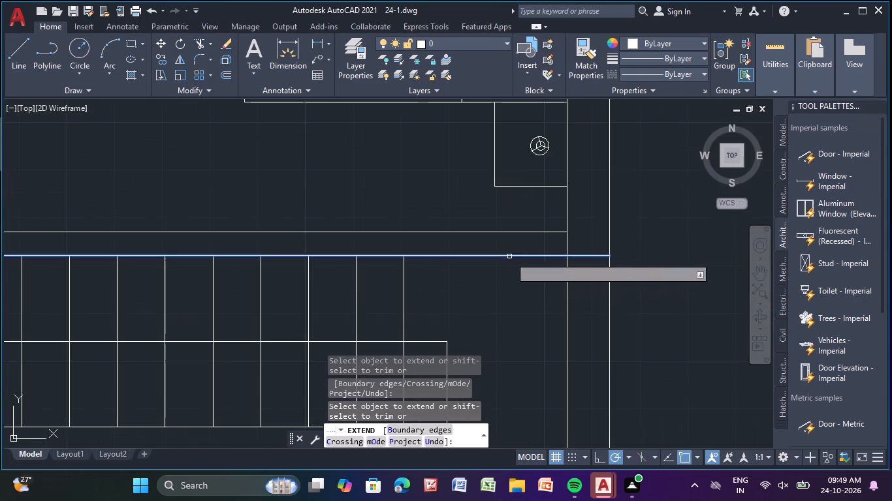
click(511, 257)
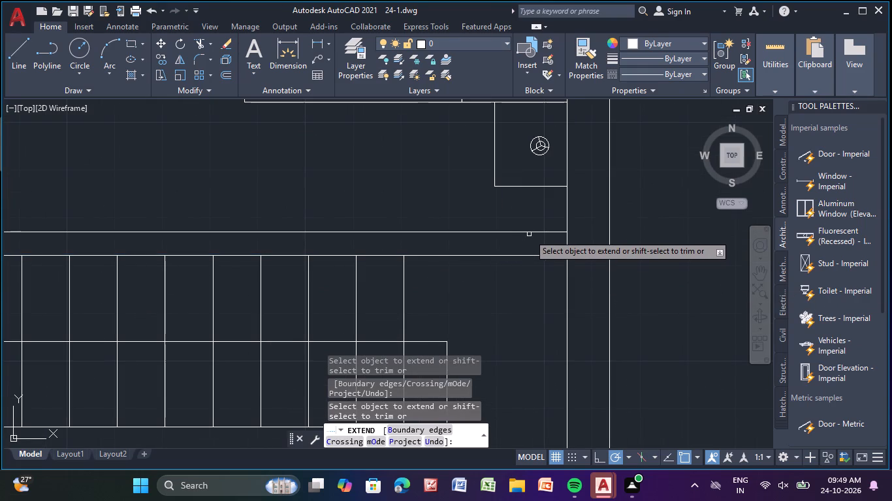
click(531, 231)
Extend the south bedroom's two west wall lines down across its south wall, and that wall's inner line west across the junction.
scroll(360, 189, down, 1)
middle_drag(337, 193, 368, 210)
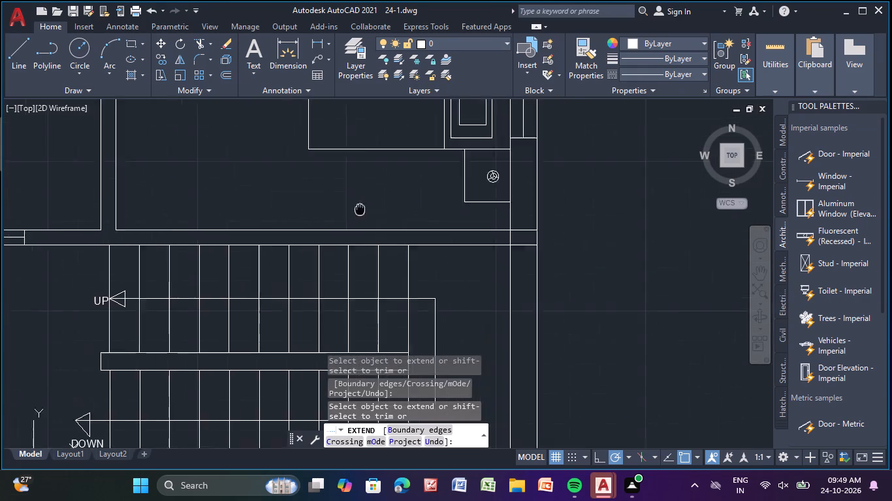
middle_drag(368, 210, 577, 212)
click(335, 207)
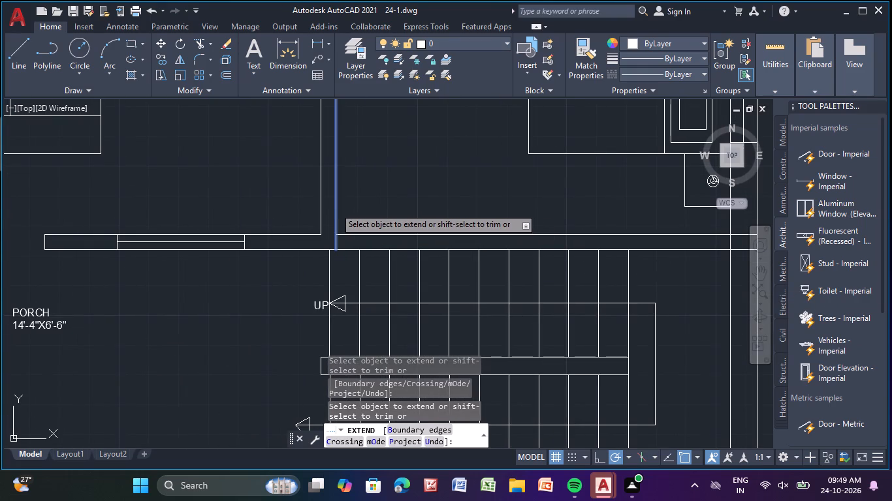
click(321, 207)
click(341, 235)
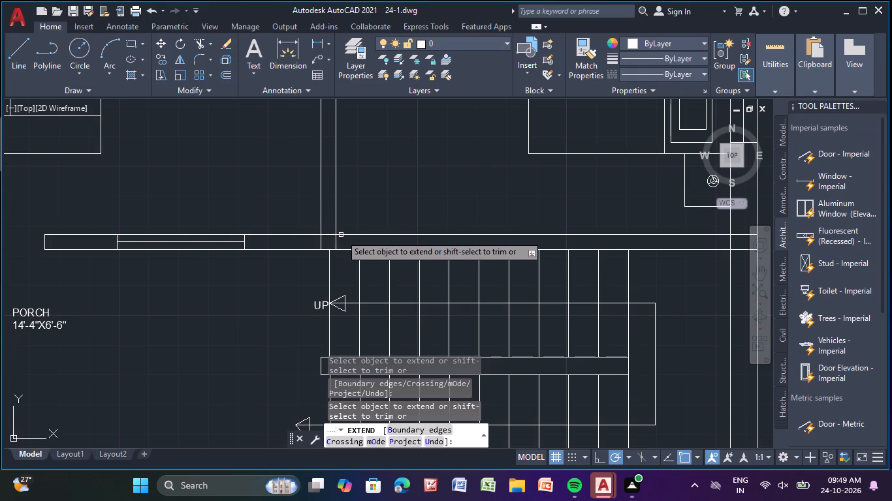
Extend the inner east and south wall lines to the outer wall lines at the plan's southeast corner beside the staircase.
scroll(432, 243, down, 2)
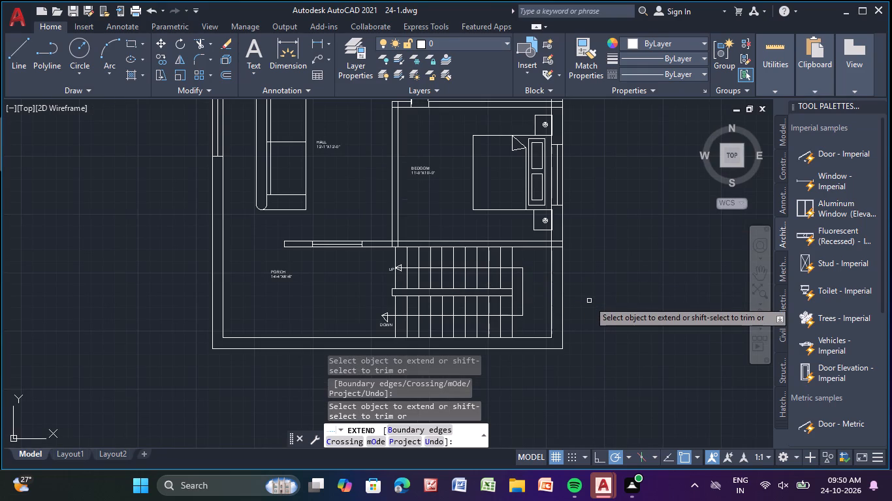
middle_drag(589, 301, 569, 236)
scroll(526, 266, up, 1)
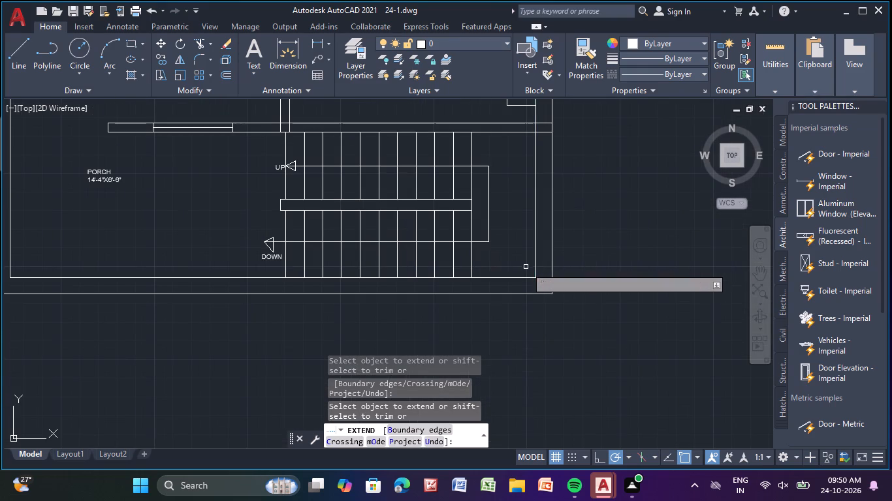
click(535, 261)
click(518, 277)
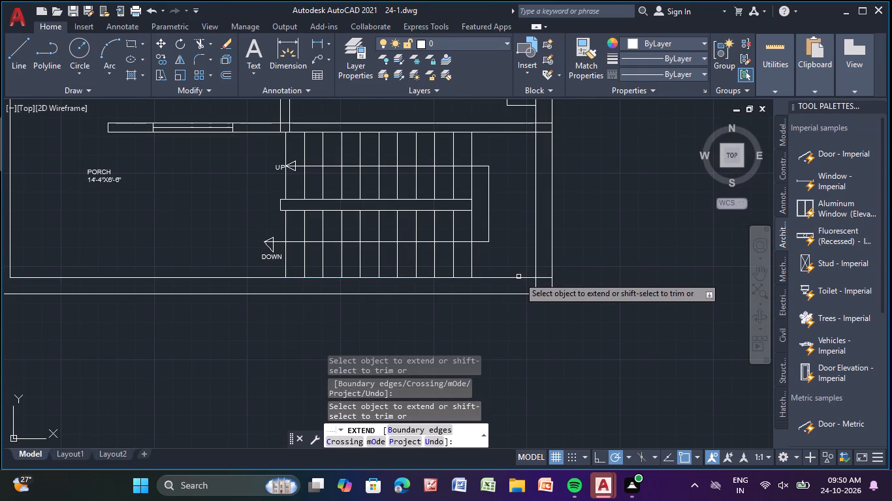
Extend the two westernmost tread lines of the lower stair flight to the outer south wall line.
scroll(518, 277, down, 1)
middle_drag(518, 277, 621, 293)
middle_drag(398, 305, 518, 297)
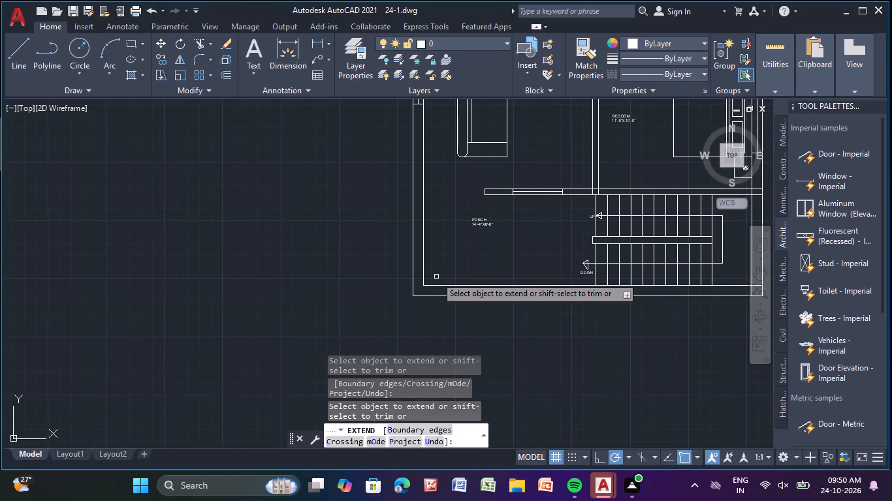
scroll(597, 279, up, 1)
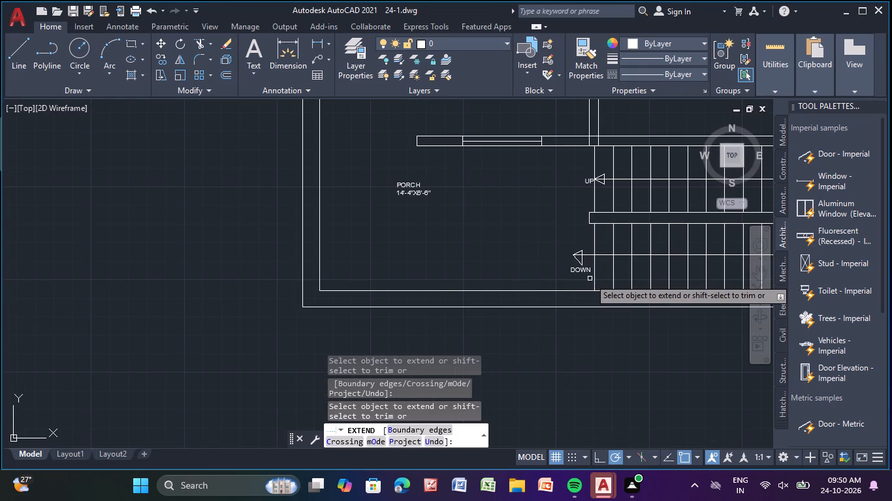
click(595, 276)
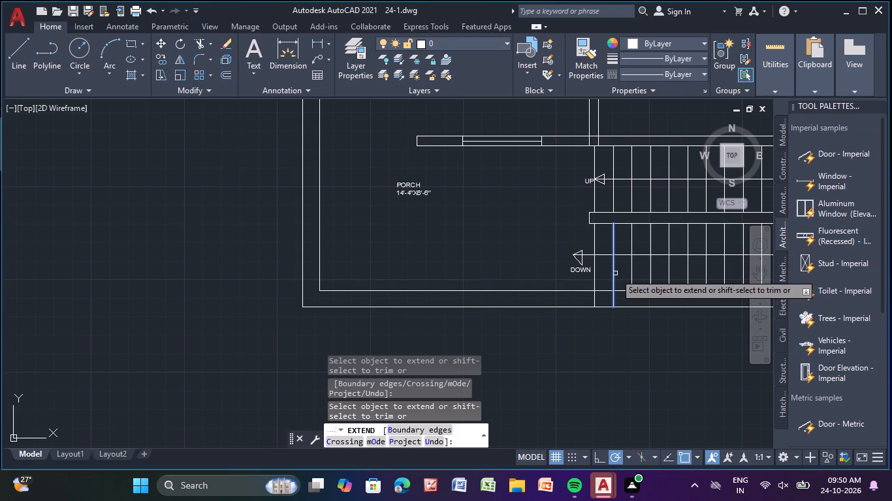
click(615, 273)
Extend the inner west and south wall lines to the outer wall lines at the porch's southwest corner.
middle_drag(392, 268, 436, 244)
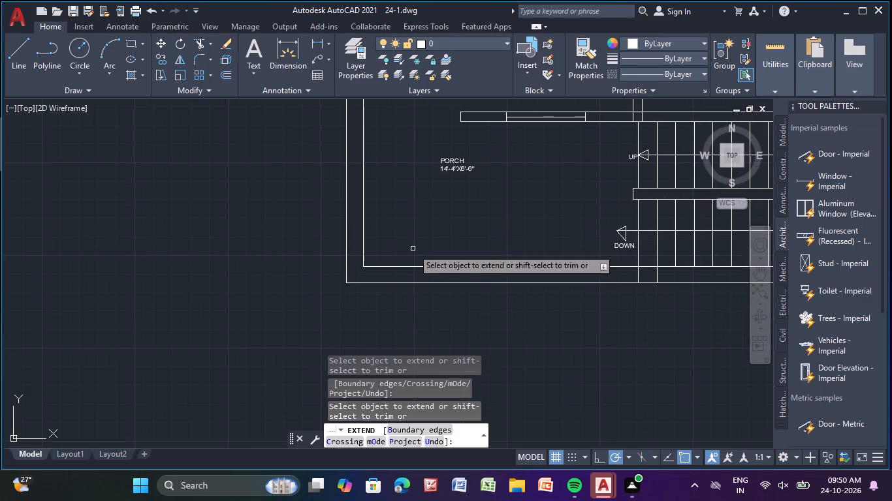
click(363, 254)
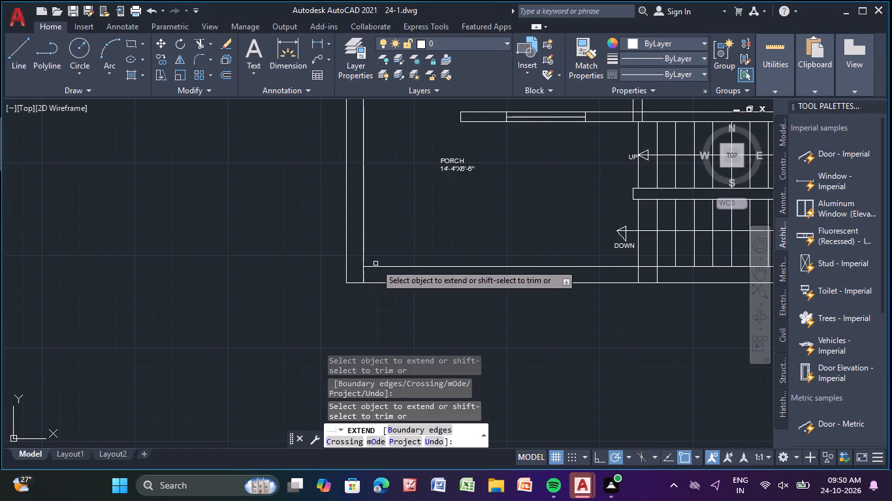
click(392, 264)
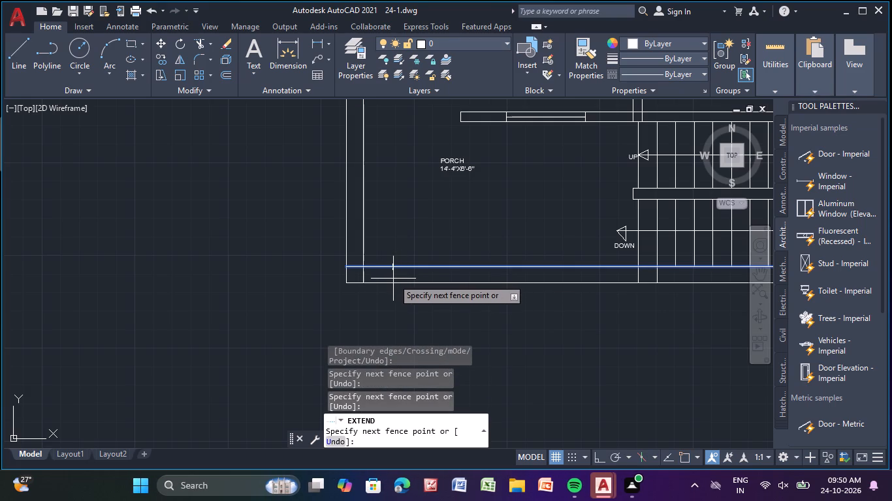
scroll(397, 269, down, 2)
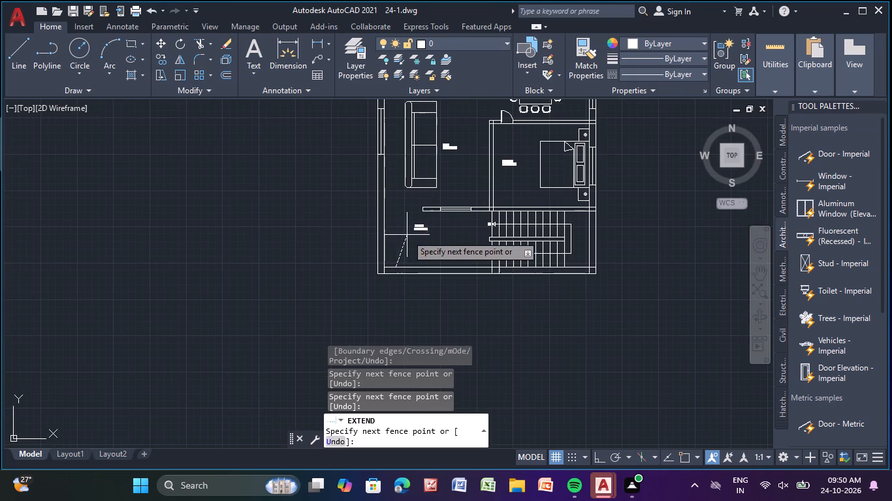
click(395, 266)
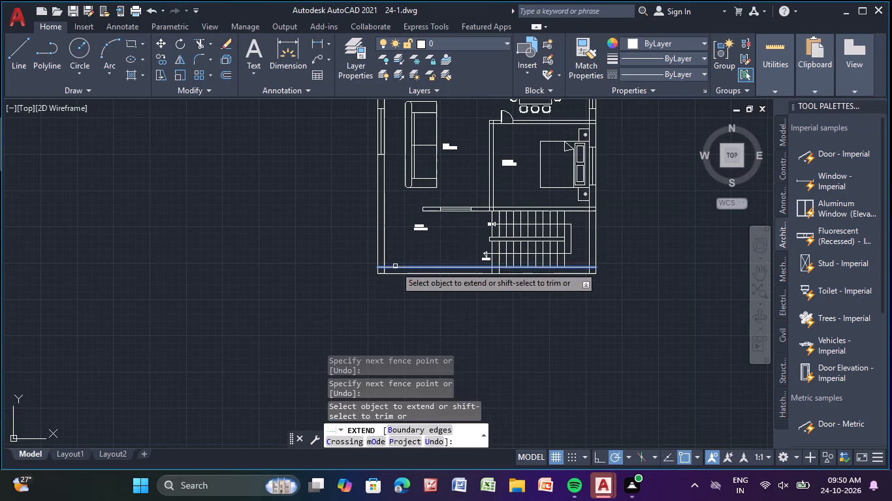
click(394, 266)
Extend the common toilet's inner south and east wall lines to its outer wall lines at the southeast corner beside the door.
middle_drag(396, 228, 341, 383)
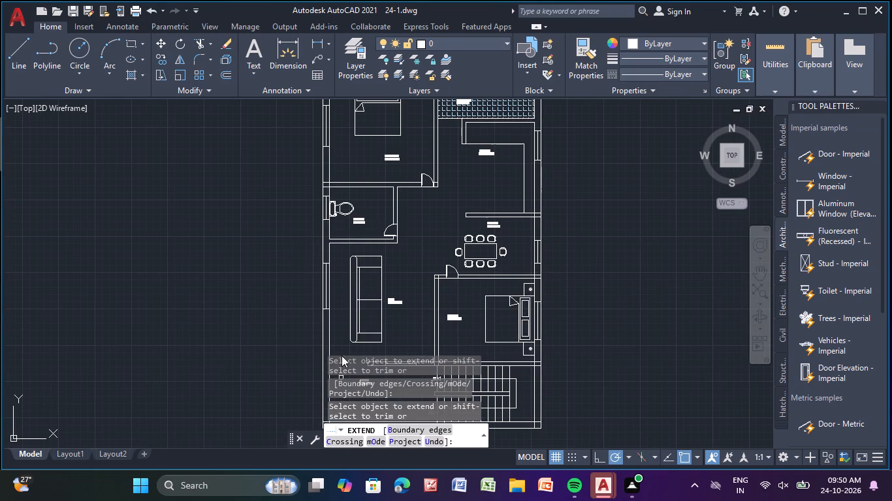
middle_drag(414, 250, 417, 275)
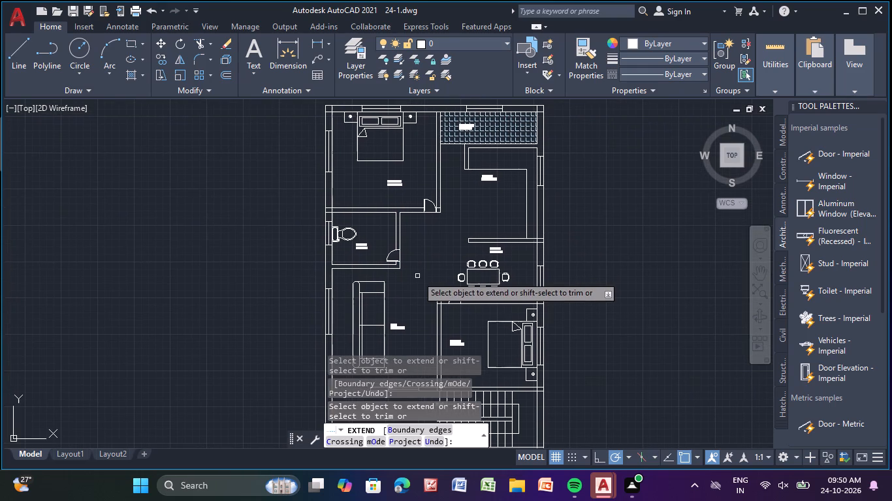
scroll(411, 273, up, 1)
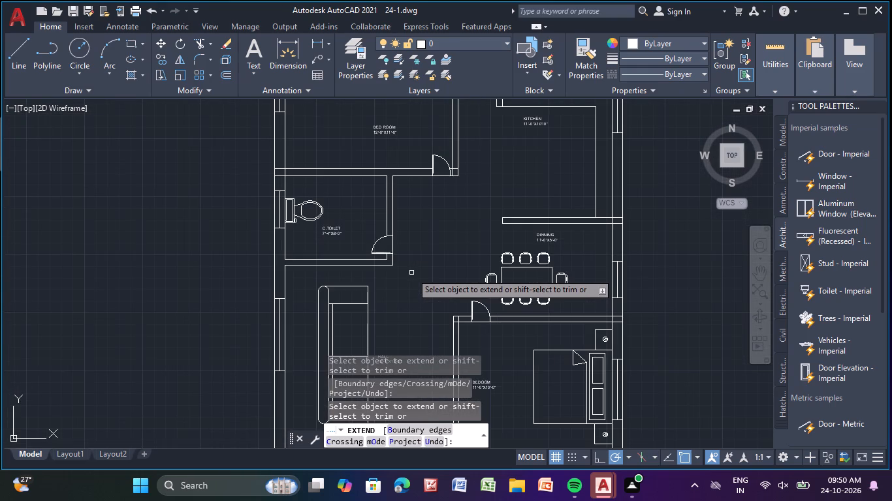
middle_drag(411, 273, 439, 311)
scroll(422, 312, up, 4)
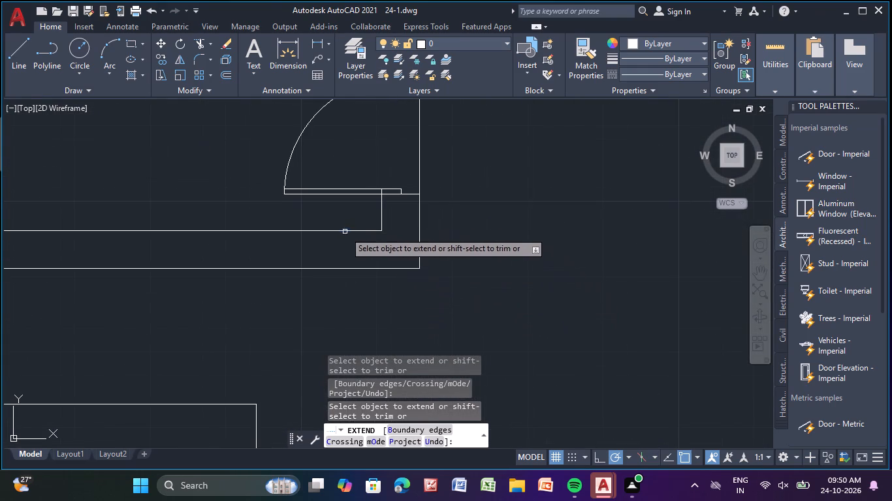
click(346, 231)
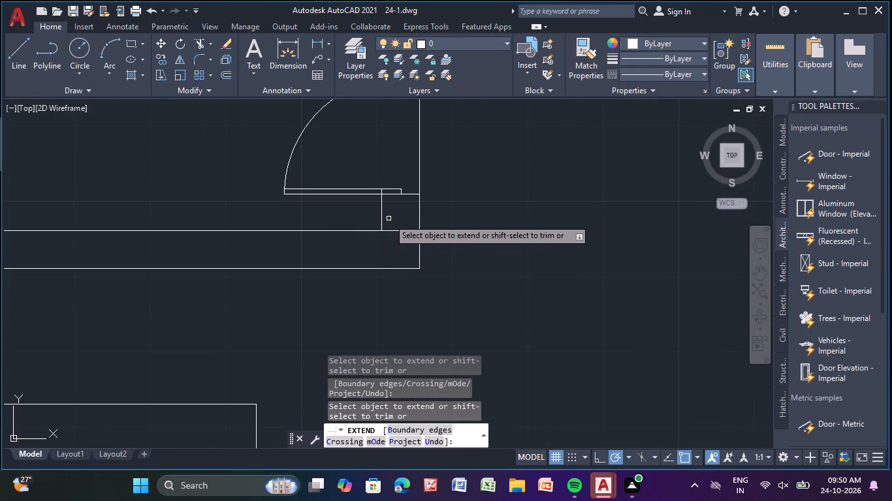
click(381, 213)
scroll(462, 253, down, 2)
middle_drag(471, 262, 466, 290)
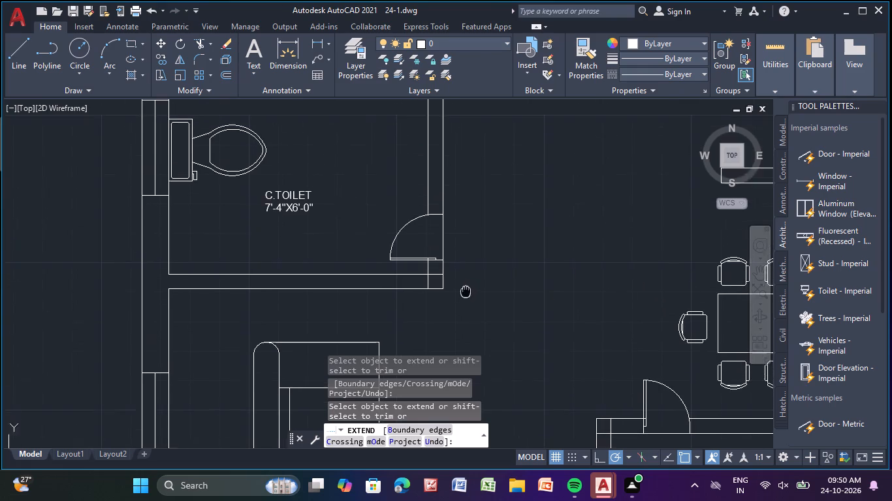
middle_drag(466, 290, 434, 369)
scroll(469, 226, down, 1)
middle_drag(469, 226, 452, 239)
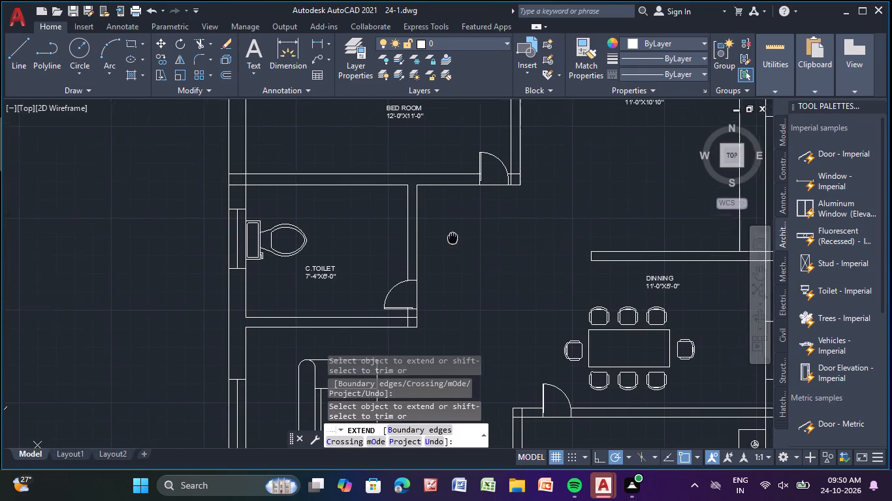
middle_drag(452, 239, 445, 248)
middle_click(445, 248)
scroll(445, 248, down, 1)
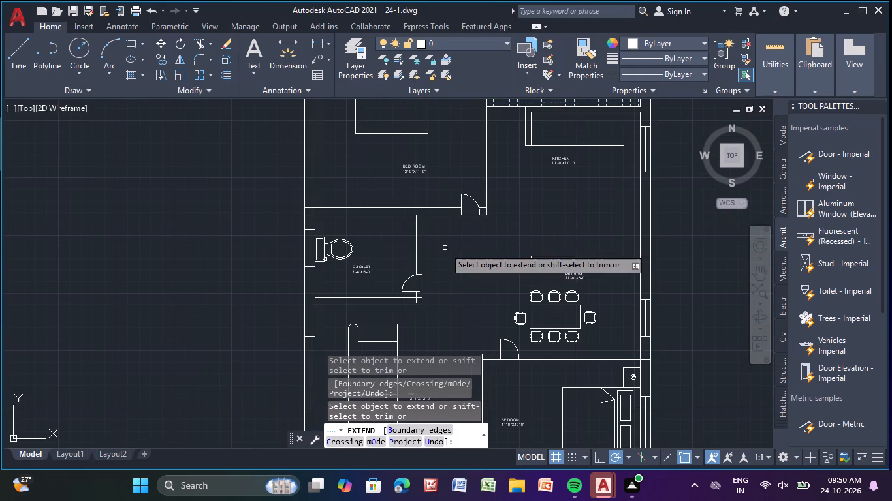
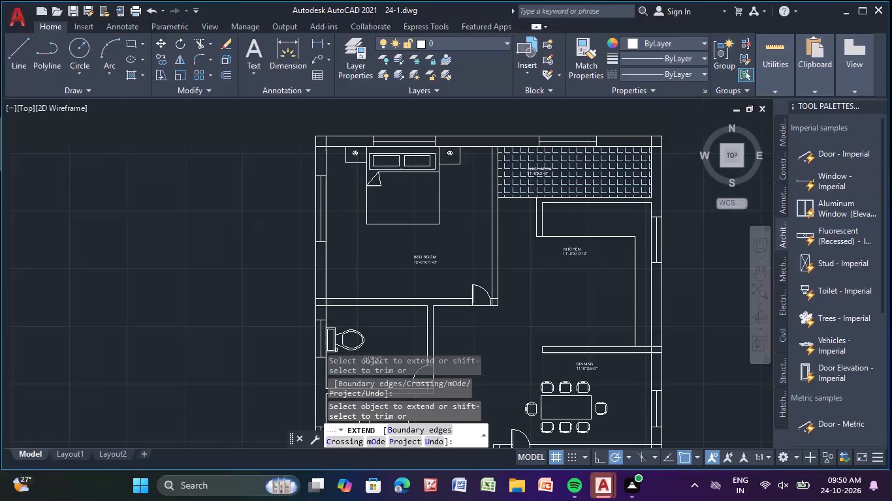
Extend both lines of the wall between the BED ROOM and WASH AREA up to the outer face of the top exterior wall.
middle_drag(528, 253, 526, 252)
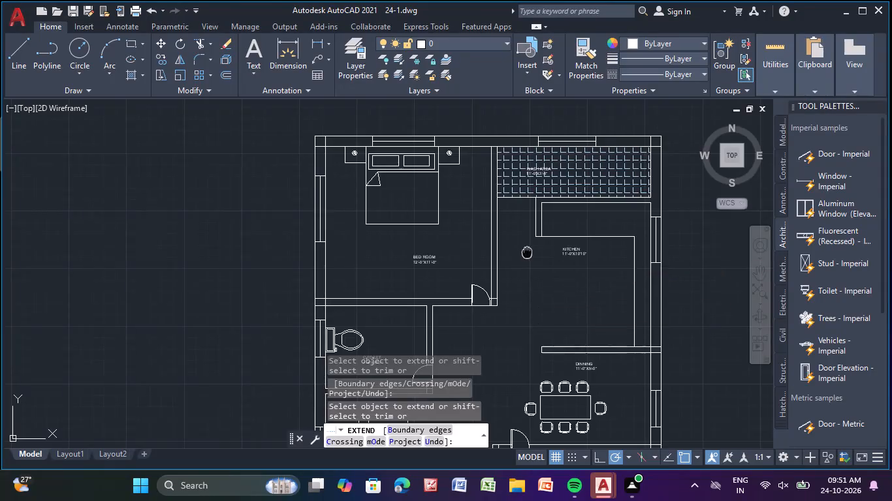
middle_drag(526, 252, 477, 351)
scroll(451, 260, up, 3)
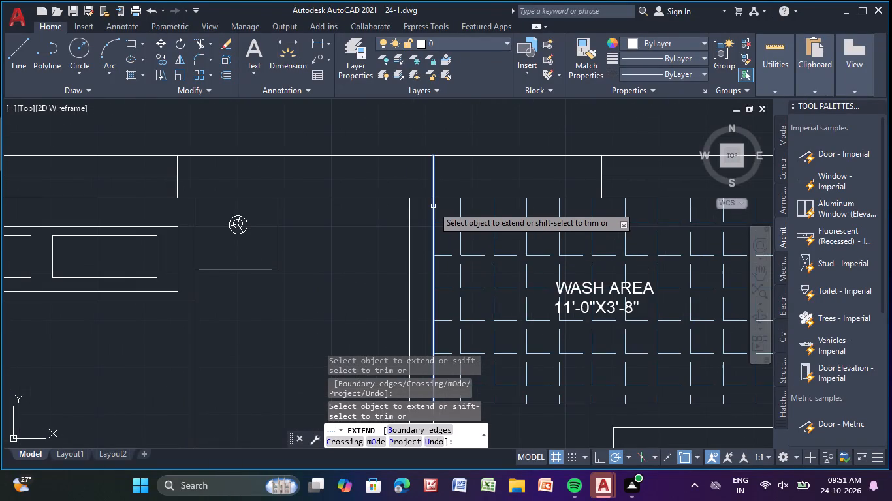
click(434, 205)
click(411, 220)
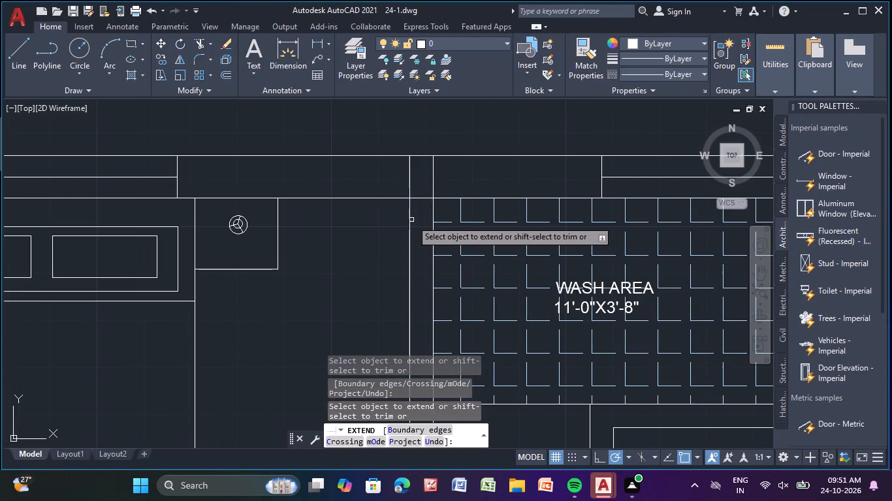
scroll(411, 220, down, 4)
scroll(429, 301, down, 1)
middle_drag(431, 304, 455, 170)
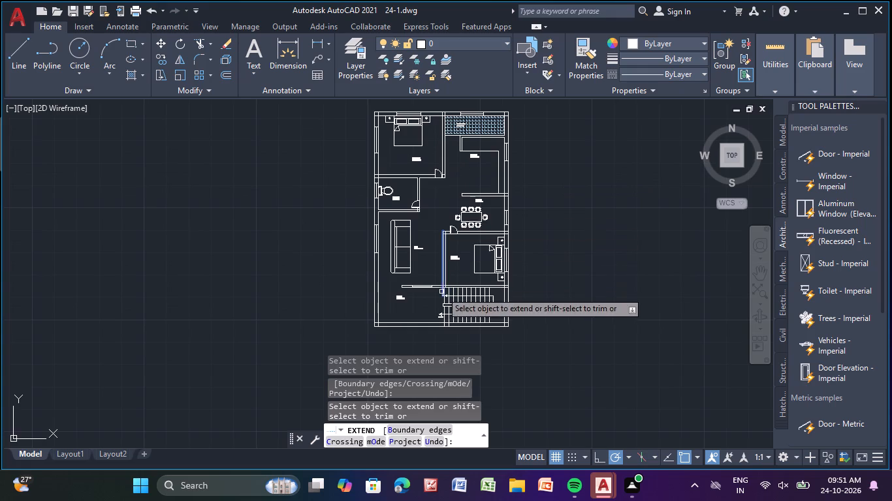
scroll(447, 337, up, 2)
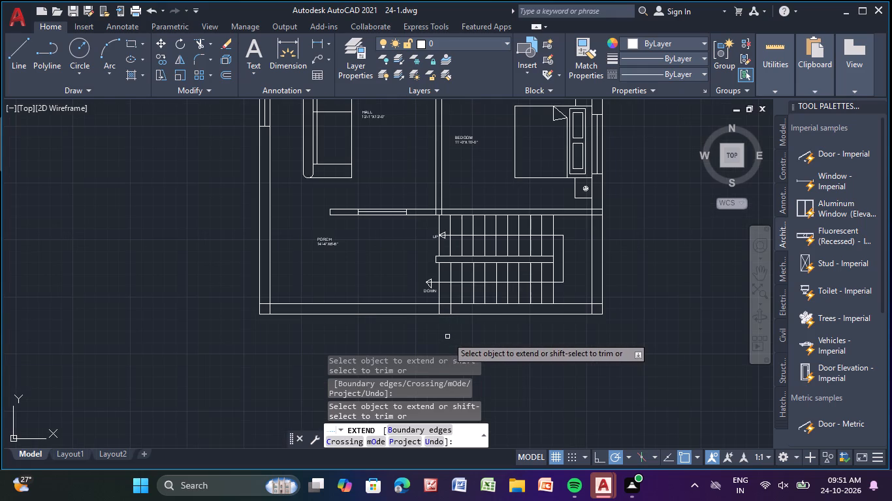
key(Escape)
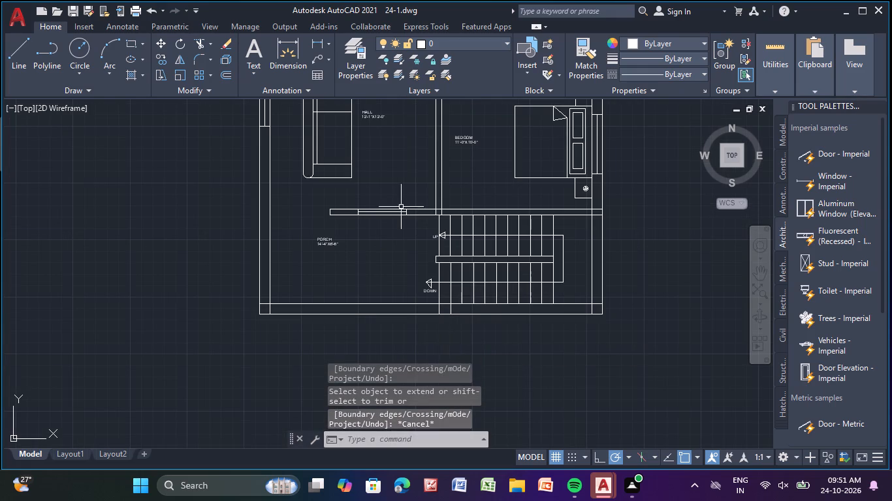
Trim away the two short vertical lines crossing the bottom exterior wall beside the DOWN end of the stairs.
scroll(401, 207, up, 3)
middle_drag(454, 372, 462, 127)
scroll(459, 274, down, 1)
middle_drag(460, 279, 389, 28)
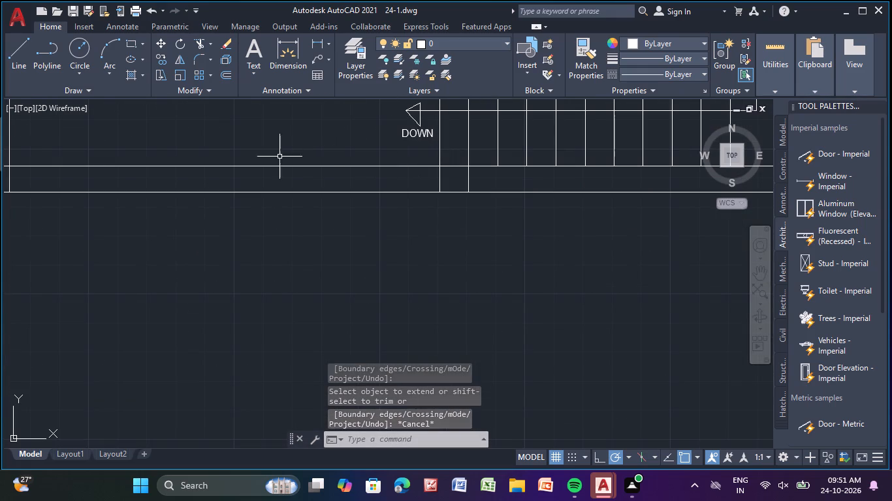
click(200, 39)
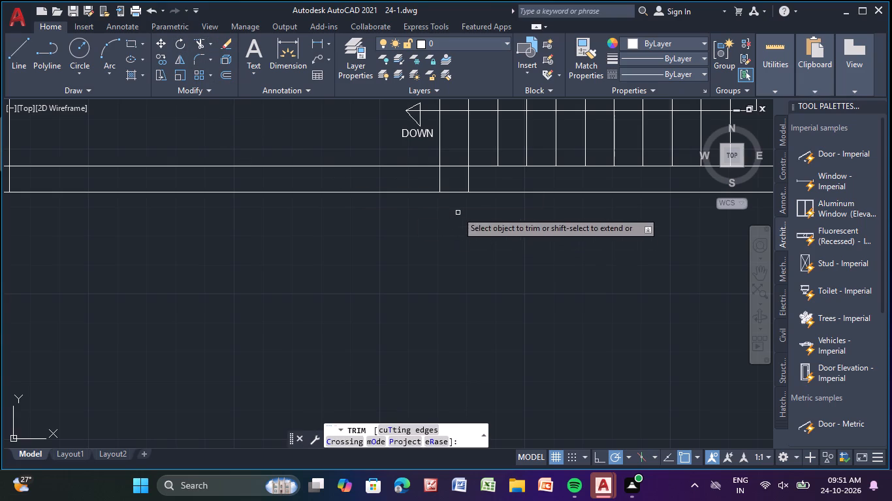
scroll(447, 181, up, 3)
drag(398, 175, 575, 181)
scroll(563, 193, down, 4)
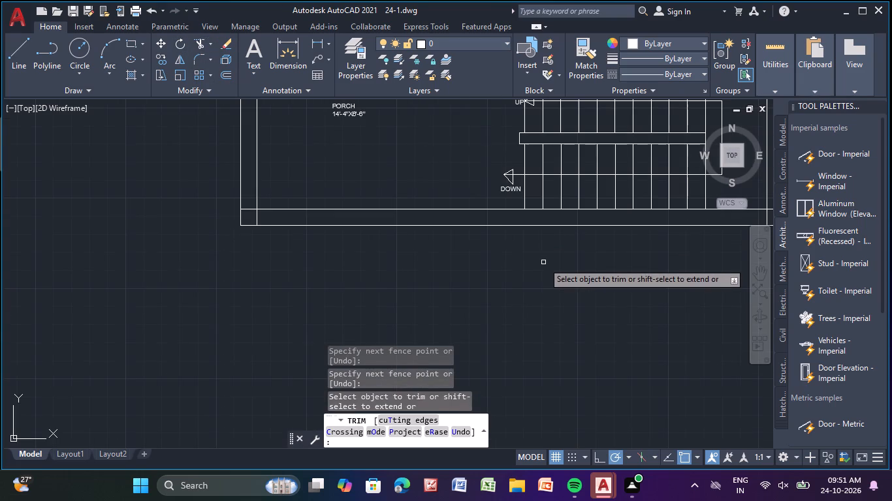
key(Escape)
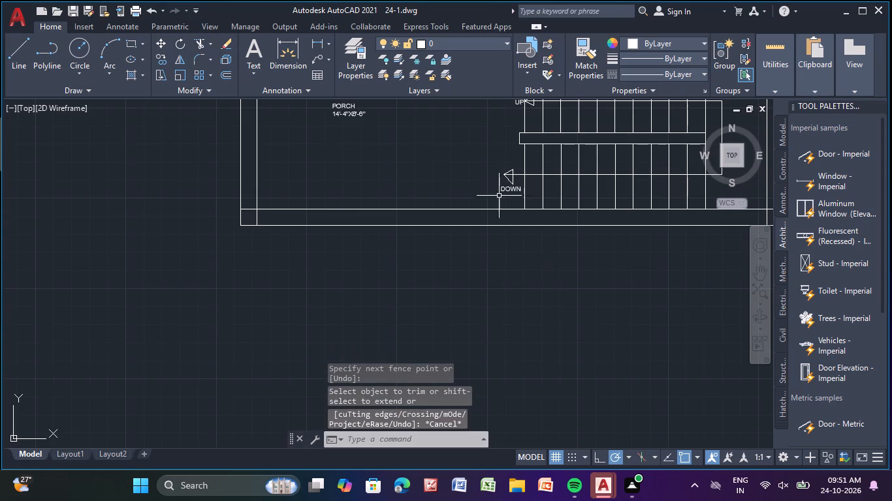
Draw a 5" wide column outline across the thickness of the bottom exterior wall, just below the stair's DOWN label.
scroll(495, 197, down, 2)
middle_drag(475, 186, 347, 377)
click(27, 46)
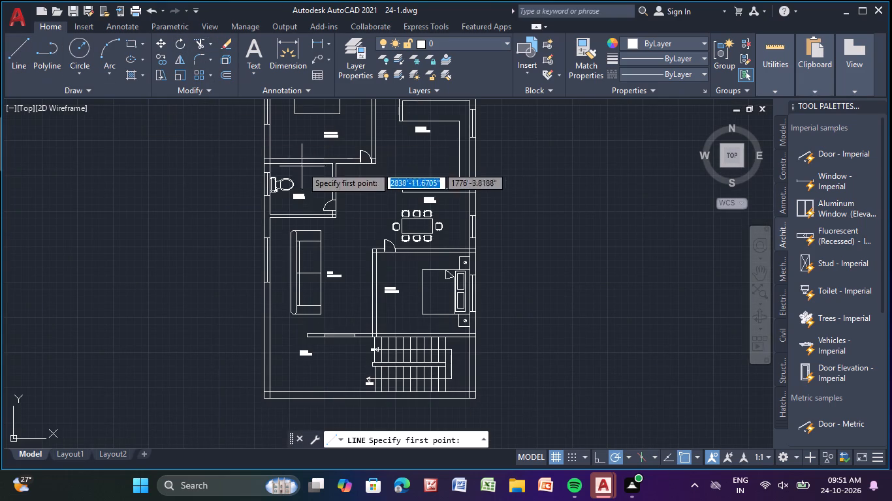
middle_drag(374, 172, 379, 134)
scroll(379, 132, up, 1)
middle_drag(378, 135, 383, 308)
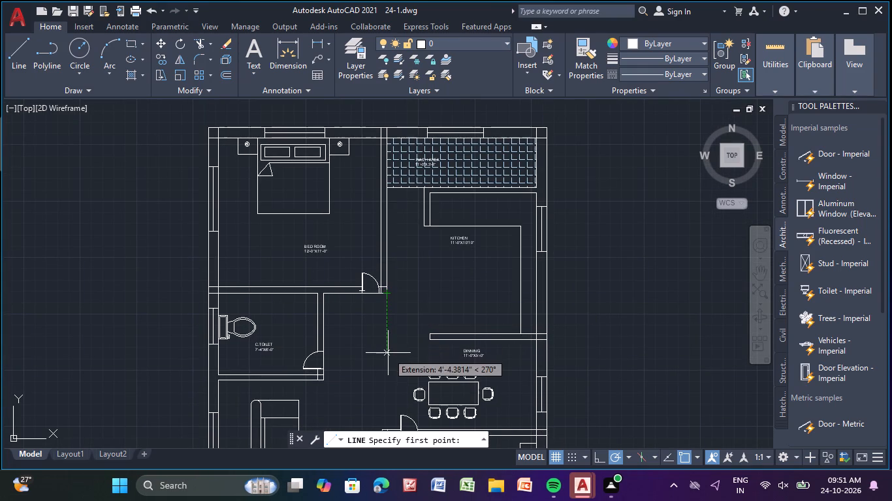
middle_drag(388, 353, 431, 157)
scroll(417, 348, down, 1)
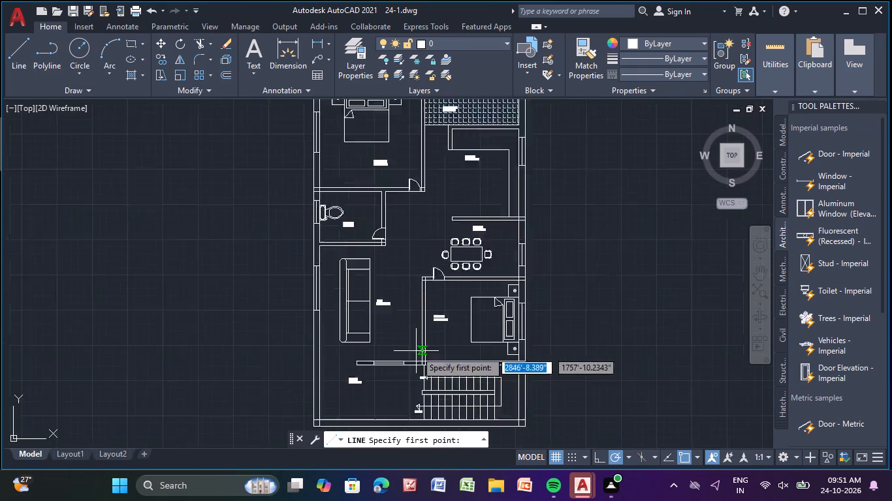
scroll(416, 351, down, 1)
middle_drag(410, 346, 406, 277)
scroll(409, 324, up, 2)
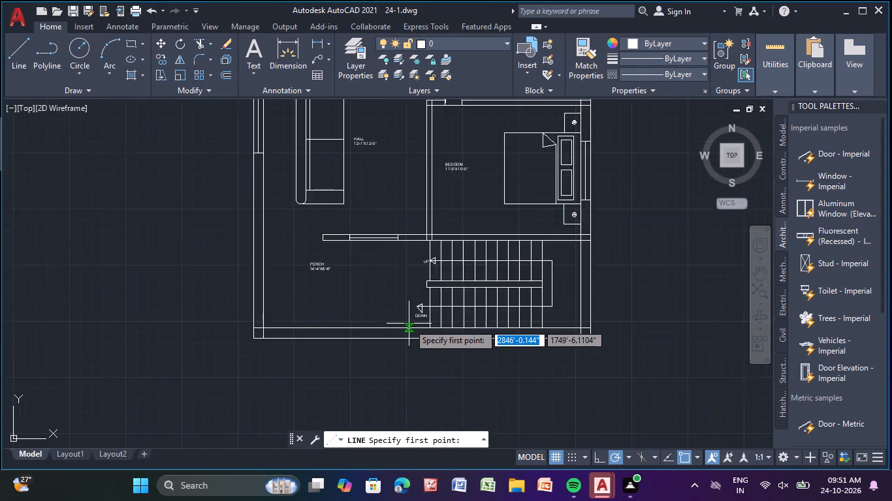
scroll(409, 324, up, 1)
scroll(409, 324, down, 3)
middle_drag(409, 324, 401, 371)
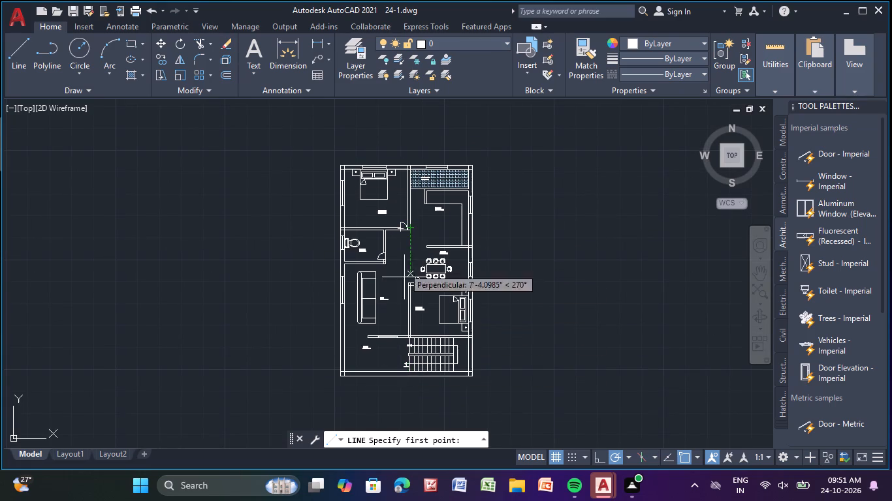
scroll(405, 373, up, 2)
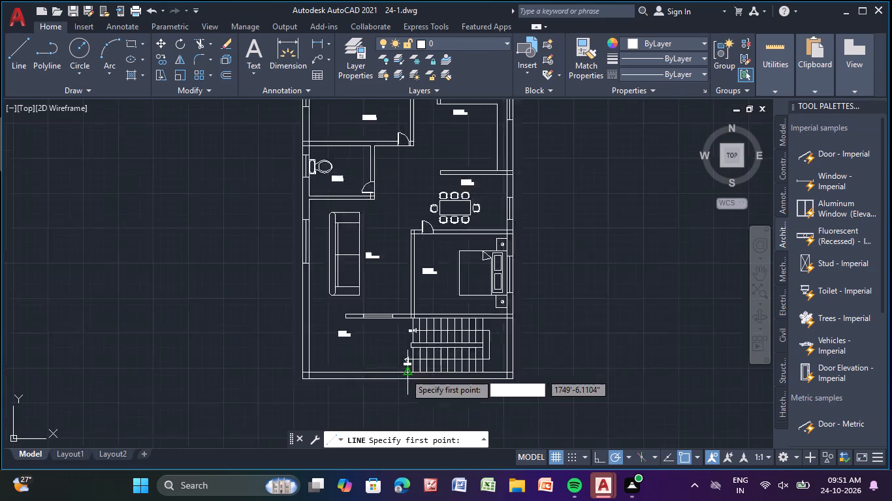
scroll(405, 373, up, 1)
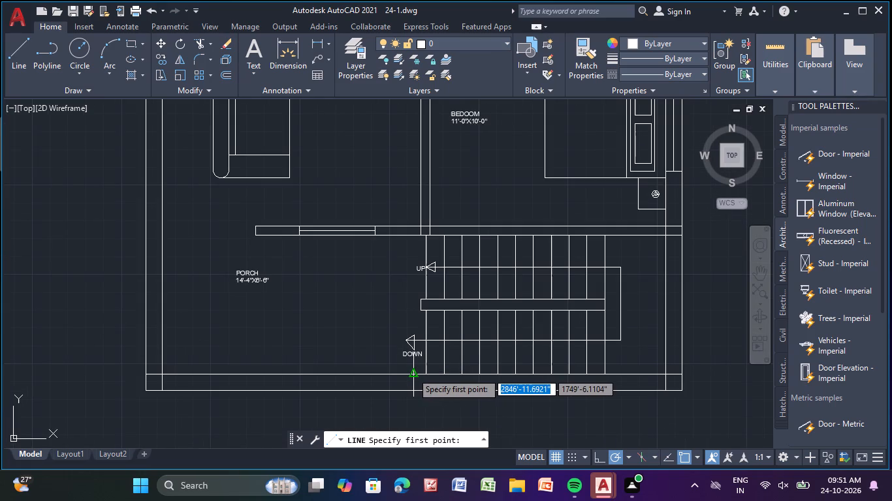
click(412, 372)
click(411, 389)
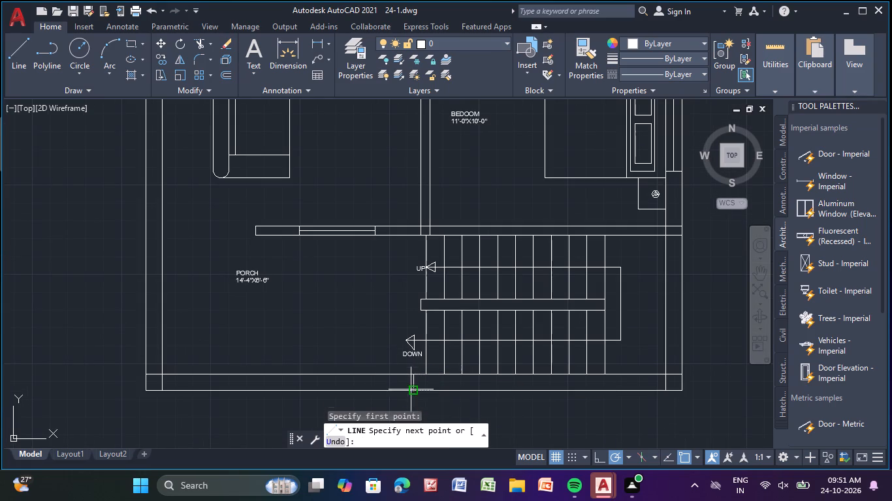
key(5)
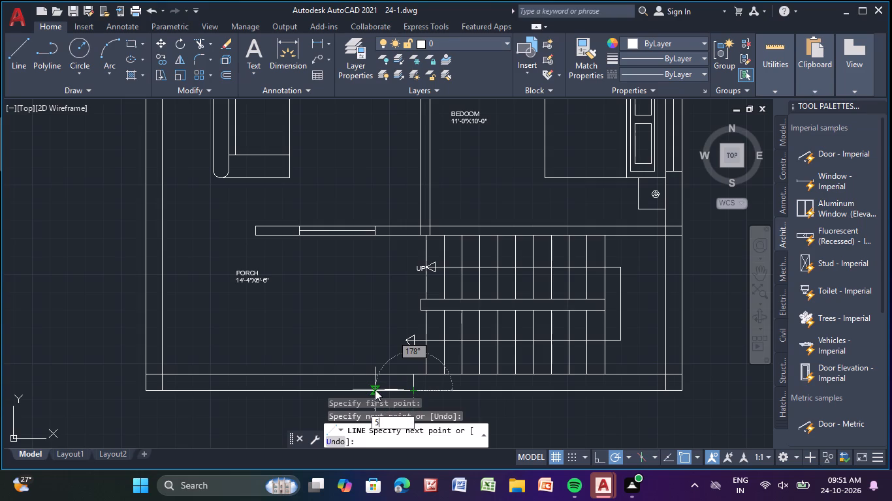
key(shift+quotedbl)
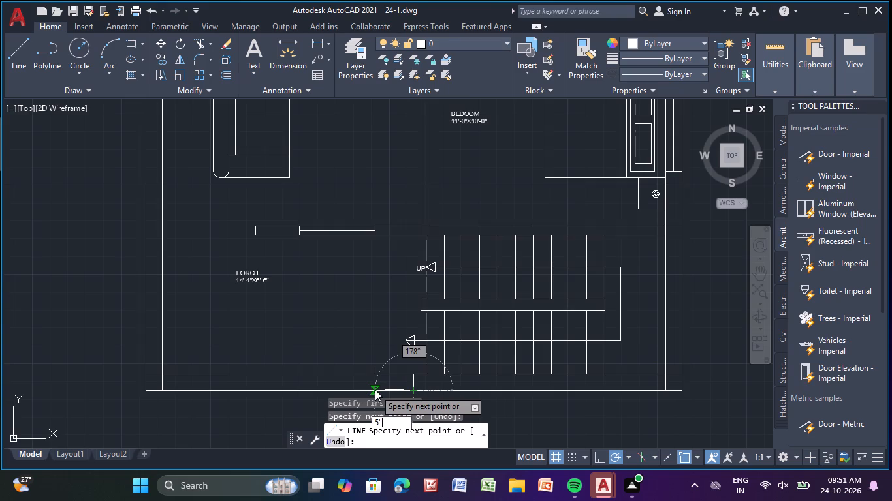
middle_drag(397, 352, 381, 309)
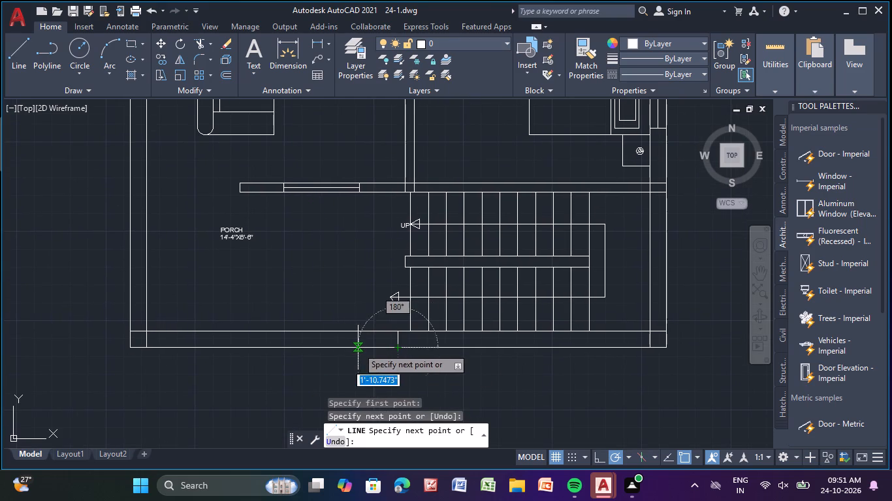
key(5)
key(shift+quotedbl)
key(Return)
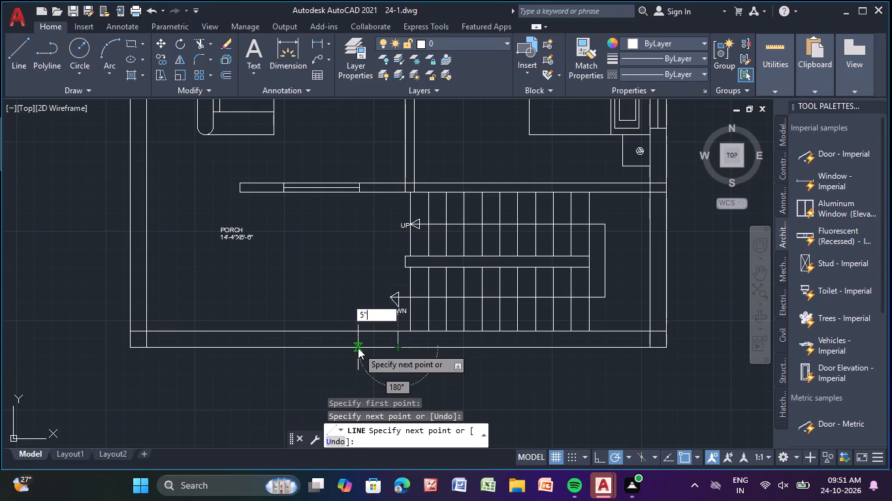
scroll(389, 331, up, 4)
click(392, 341)
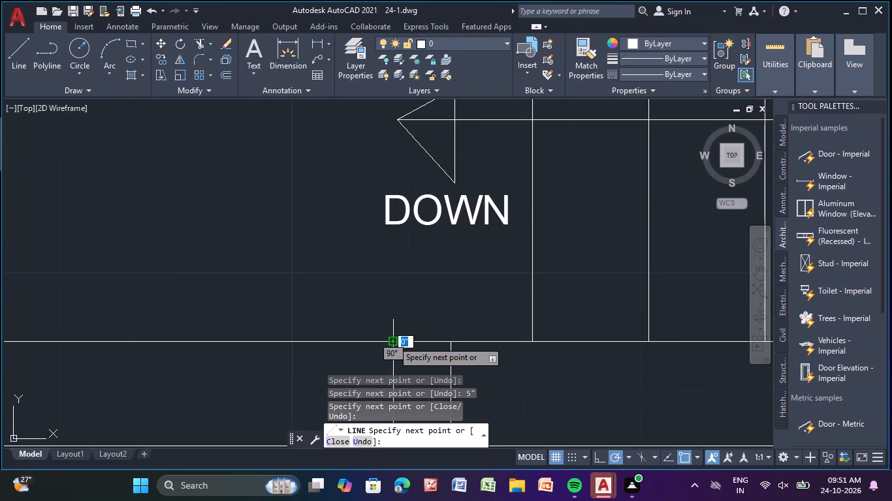
key(Escape)
scroll(392, 341, down, 4)
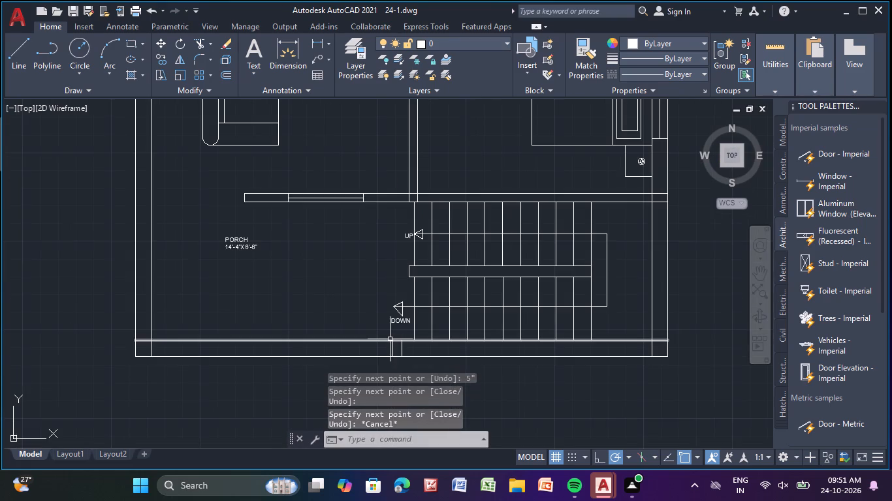
Hatch three column areas in the bottom exterior wall with the SOLID pattern: both corners and the 5" outline below DOWN.
middle_drag(389, 339, 377, 354)
scroll(389, 339, down, 2)
middle_drag(373, 215, 366, 228)
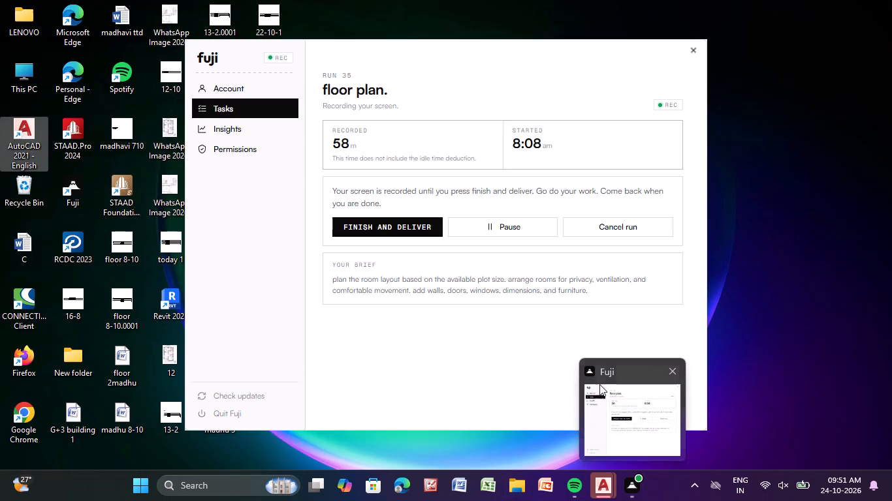
click(134, 72)
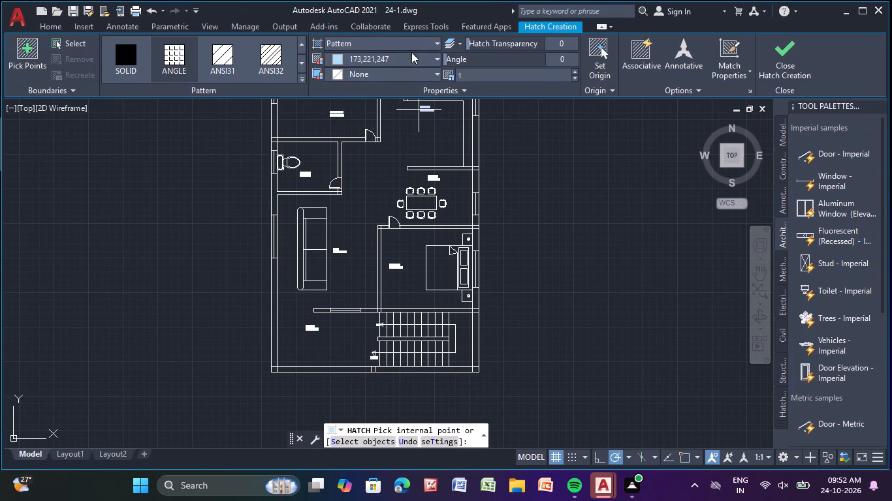
click(133, 54)
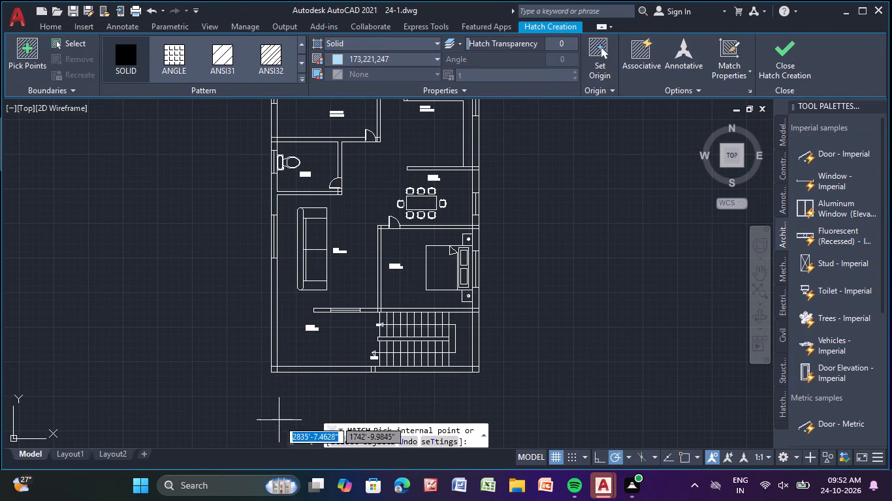
scroll(268, 356, up, 4)
middle_drag(295, 399, 282, 280)
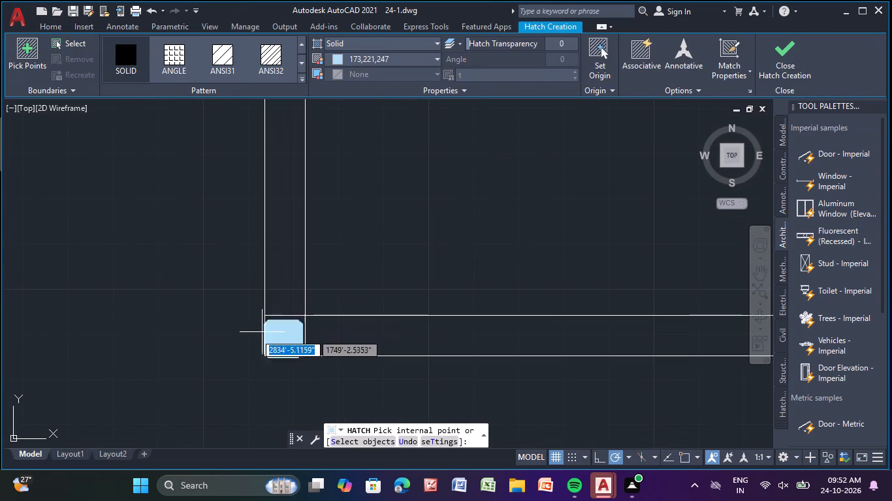
click(289, 335)
scroll(396, 372, down, 2)
middle_drag(413, 380, 232, 363)
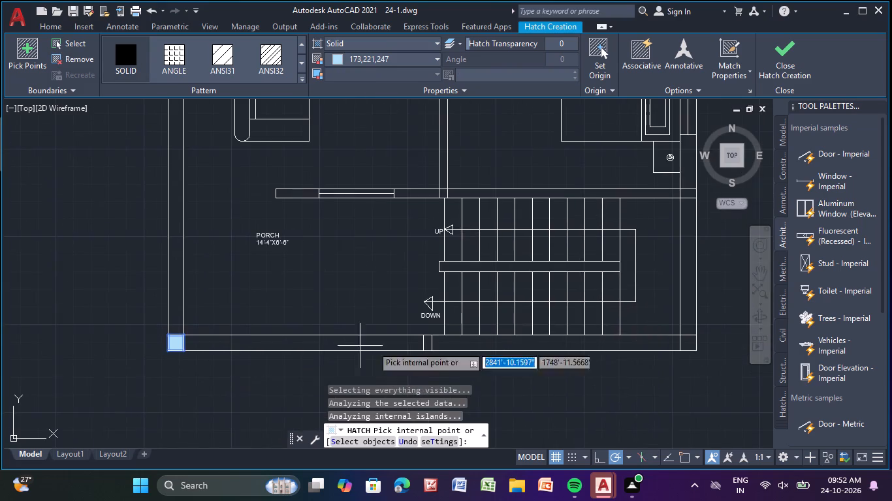
scroll(438, 346, up, 3)
click(402, 331)
scroll(454, 361, down, 3)
middle_drag(494, 378, 275, 346)
scroll(496, 324, up, 3)
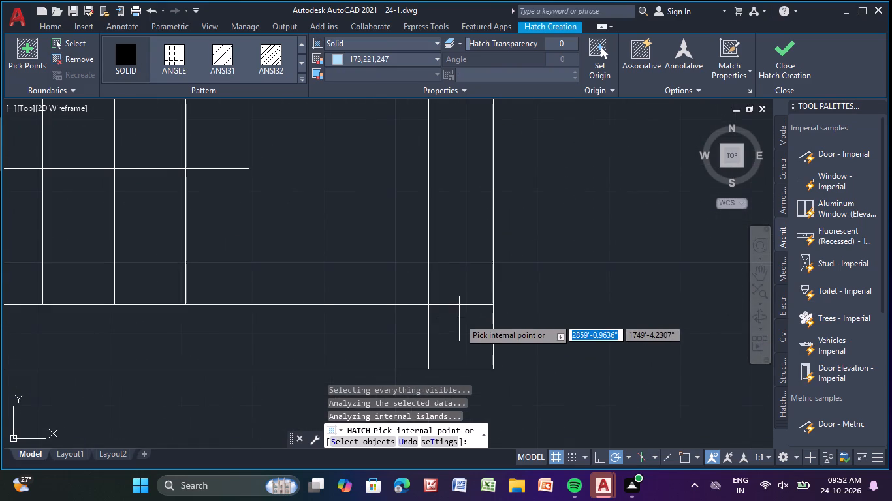
click(459, 318)
scroll(458, 318, down, 3)
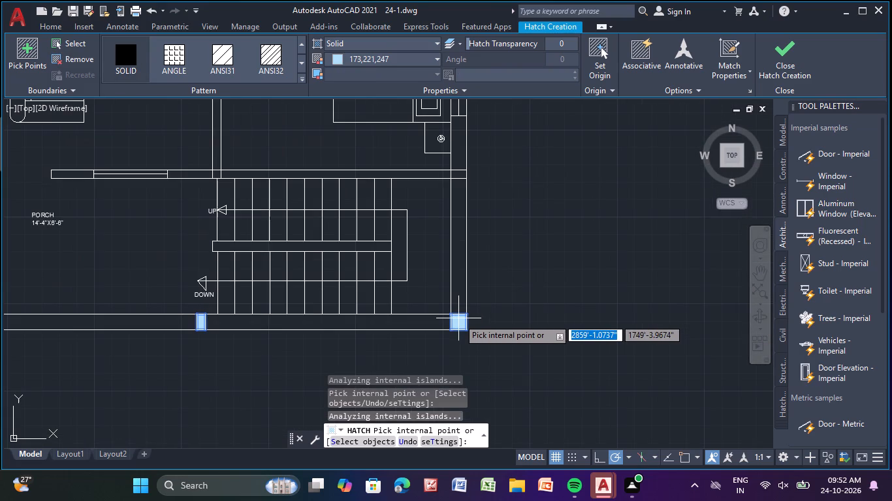
Fill the column areas at both ends of the wall between the BEDOOM and the stairs with the SOLID hatch.
middle_drag(507, 224, 515, 245)
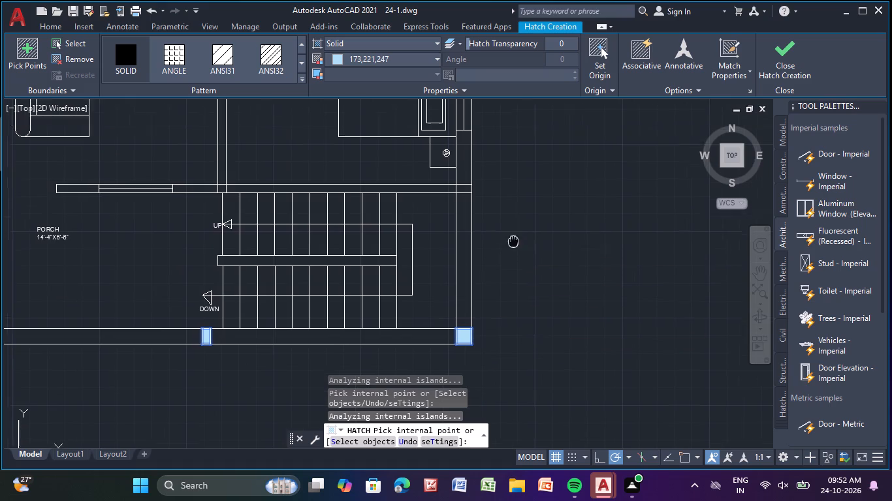
middle_drag(515, 245, 782, 469)
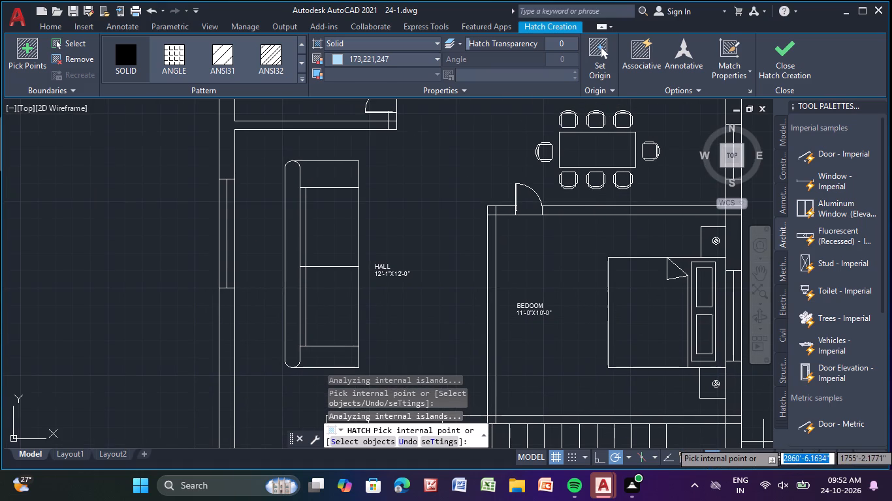
middle_drag(652, 392, 526, 261)
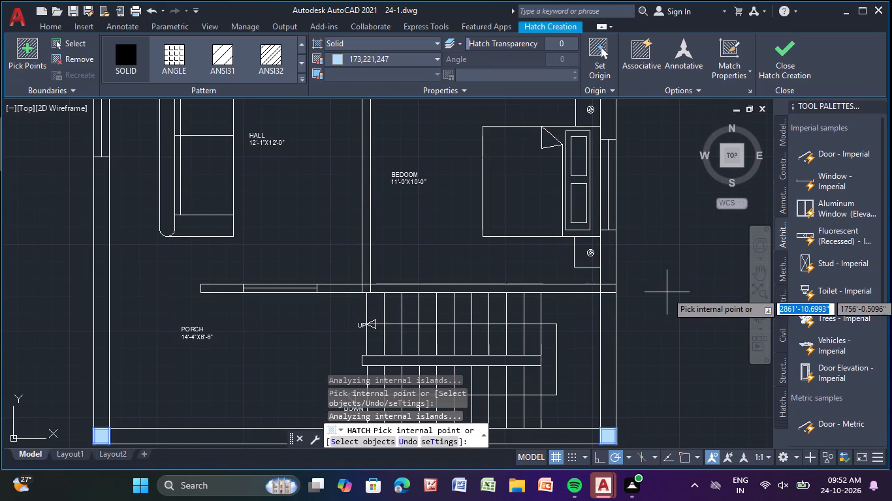
scroll(628, 296, up, 3)
click(528, 263)
scroll(533, 292, down, 3)
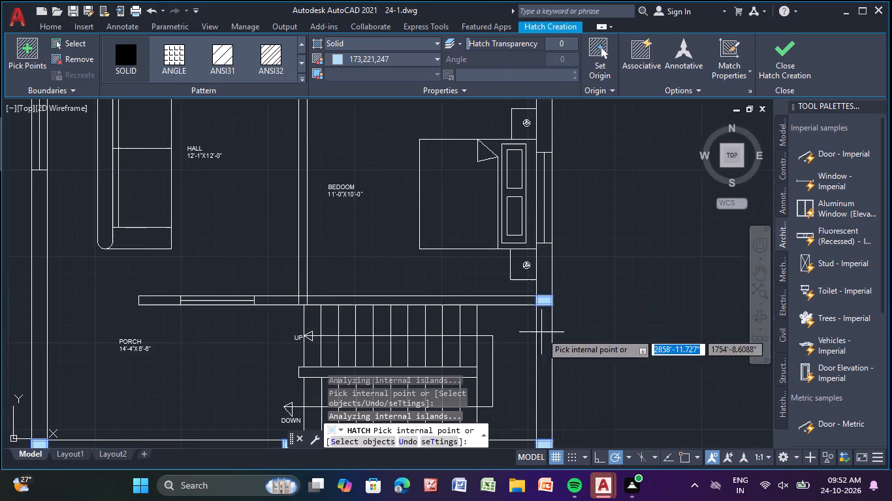
scroll(309, 306, up, 4)
click(268, 275)
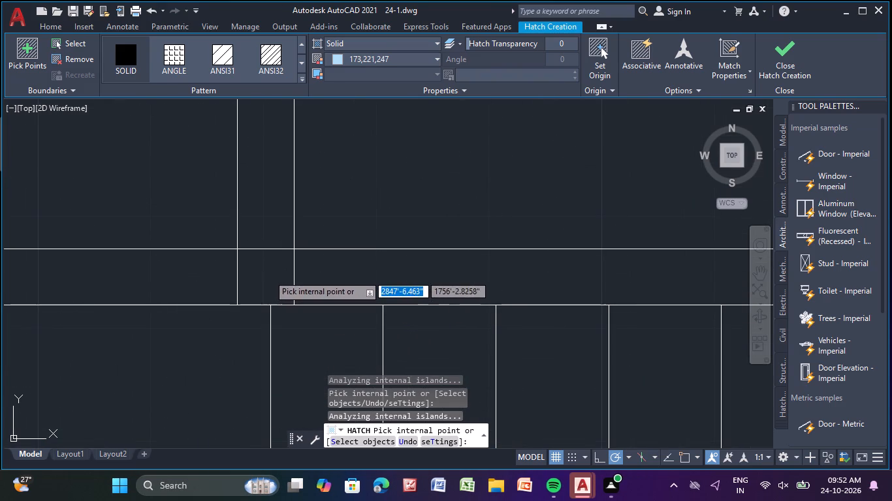
Fill the column areas at both ends of the wall below the BED ROOM, including the corner beside its door, with solid hatch.
scroll(266, 272, down, 5)
middle_drag(210, 253, 370, 277)
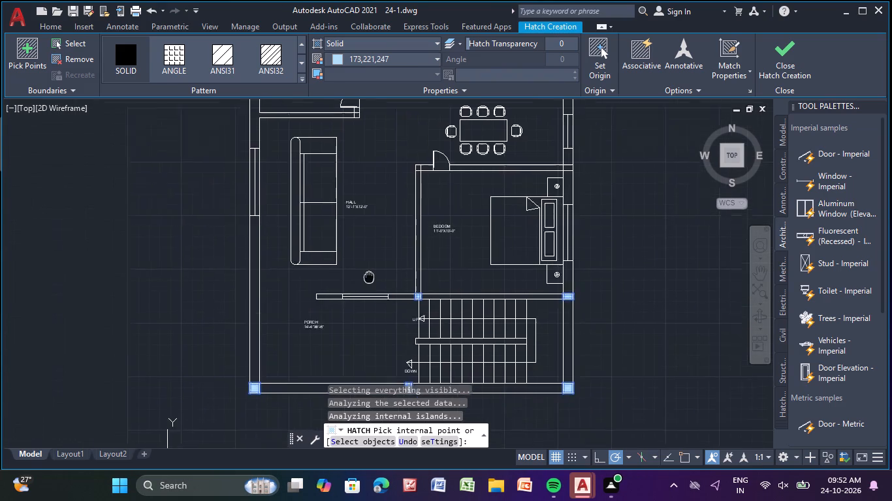
middle_drag(370, 277, 400, 352)
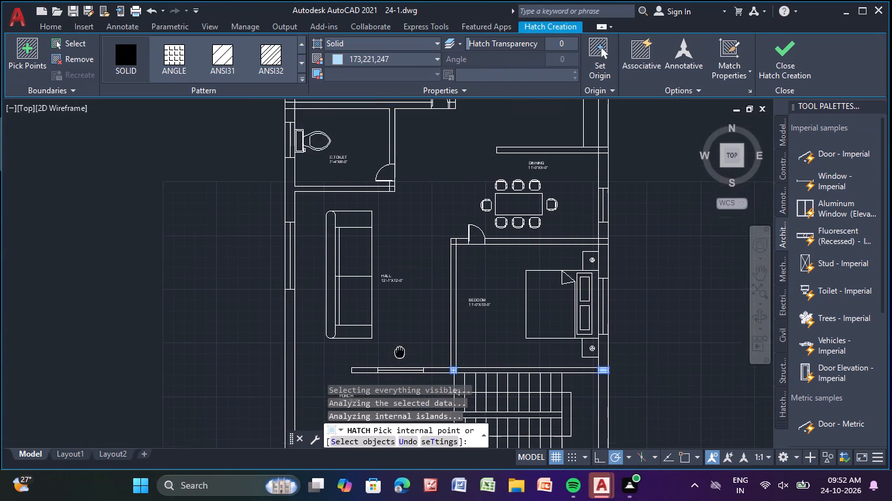
middle_drag(400, 352, 402, 357)
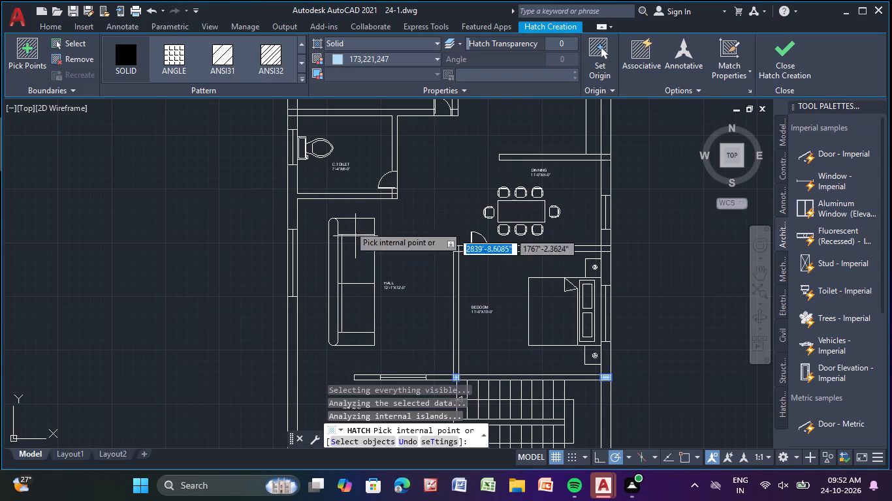
middle_drag(335, 208, 288, 412)
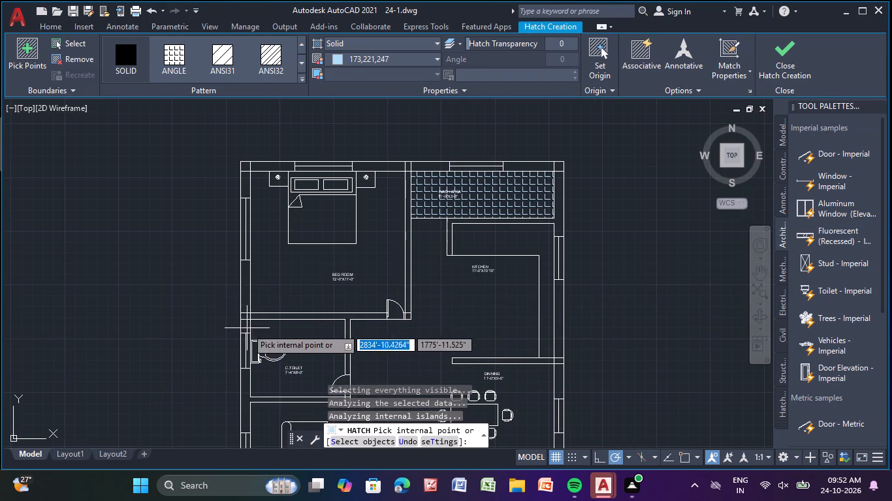
scroll(247, 328, up, 4)
click(222, 248)
scroll(409, 307, down, 1)
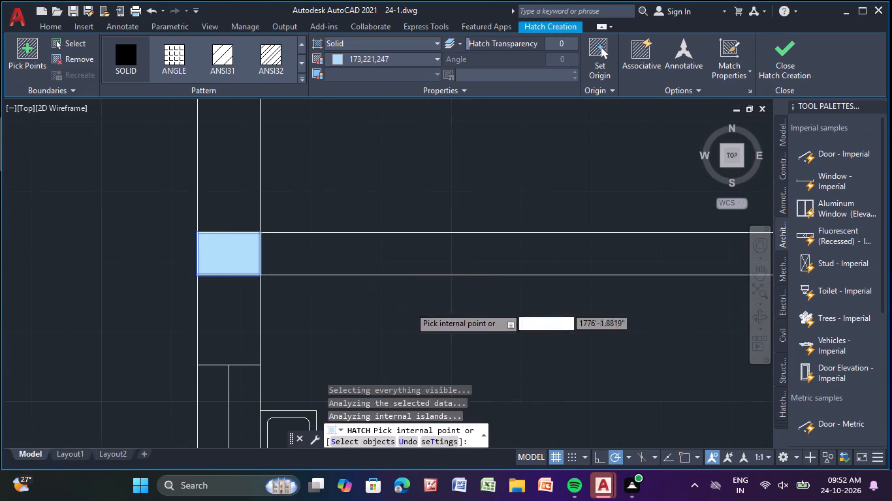
scroll(410, 309, down, 3)
middle_drag(480, 318, 271, 333)
scroll(341, 328, up, 4)
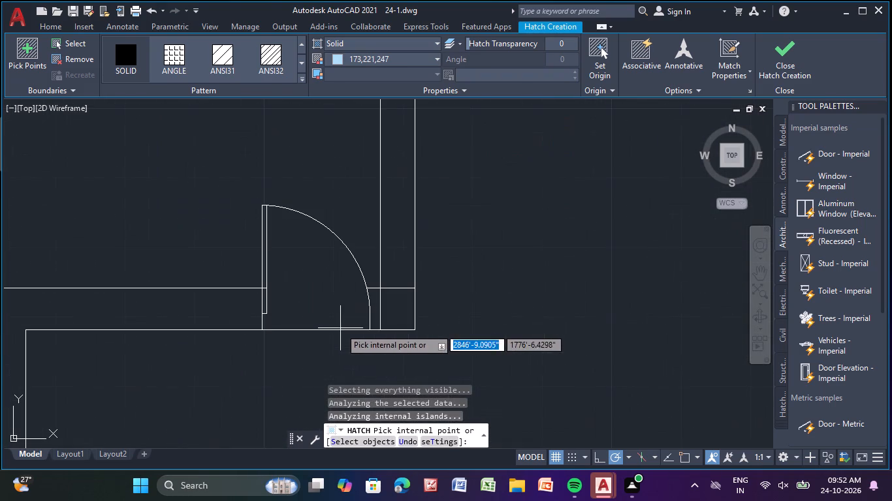
click(385, 311)
Fill the column area where the wall between KITCHEN and DINNING meets the right exterior wall with solid hatch.
scroll(500, 319, down, 4)
middle_drag(545, 327, 251, 320)
middle_drag(353, 348, 383, 260)
scroll(414, 277, up, 4)
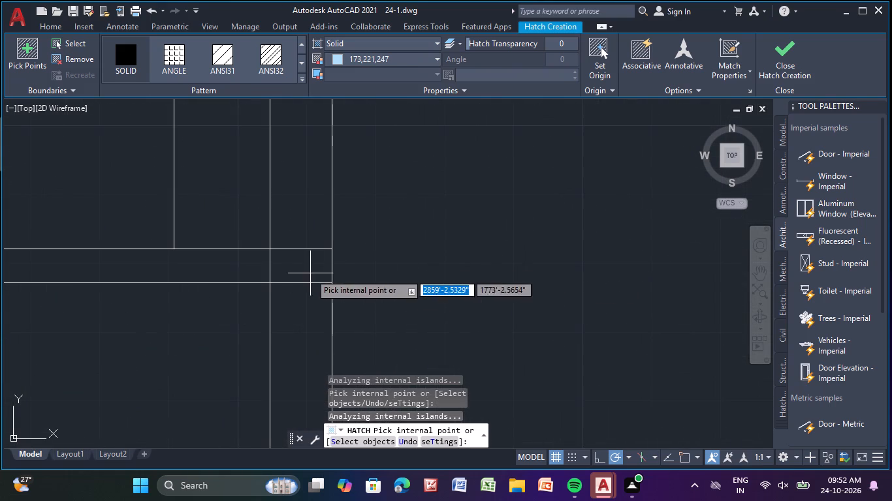
click(310, 273)
Fill three column areas in the top exterior wall with solid hatch: both corners and the BED ROOM/WASH AREA wall junction, and finish the hatch.
scroll(430, 226, down, 4)
middle_drag(430, 226, 449, 389)
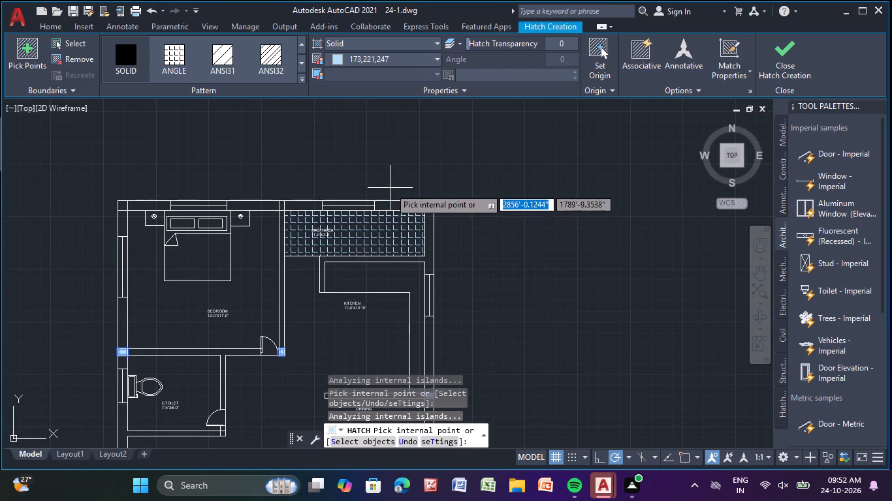
scroll(428, 202, up, 2)
click(428, 207)
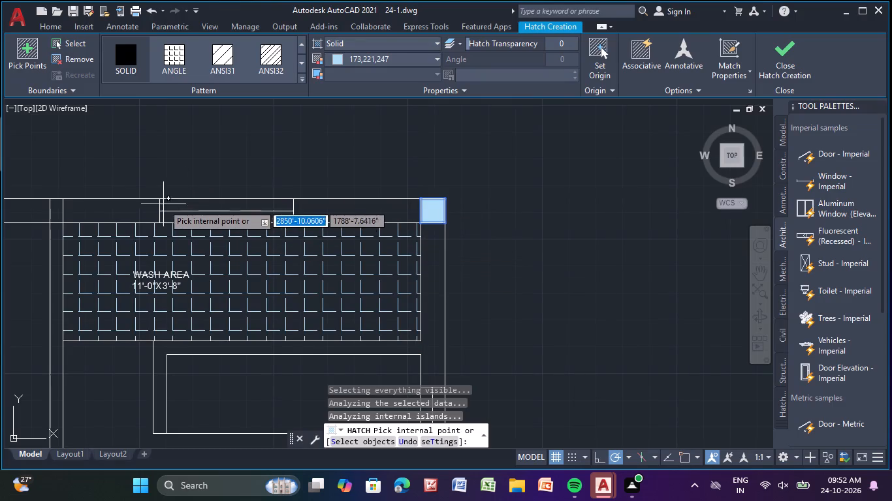
middle_drag(134, 206, 368, 256)
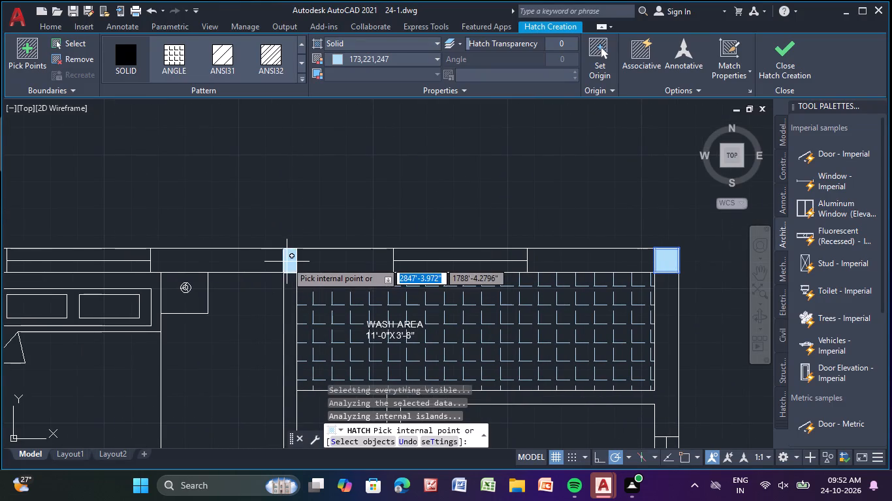
click(287, 261)
middle_drag(223, 201, 621, 145)
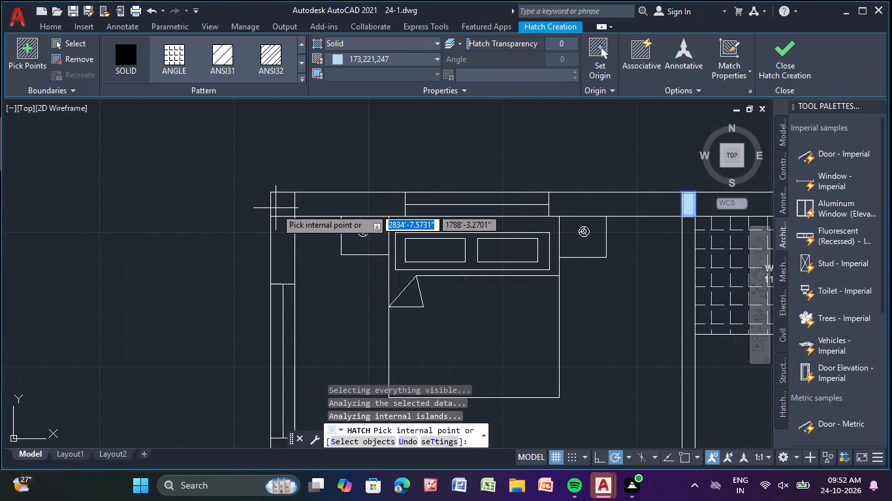
click(279, 204)
scroll(279, 204, down, 4)
middle_drag(299, 299, 302, 257)
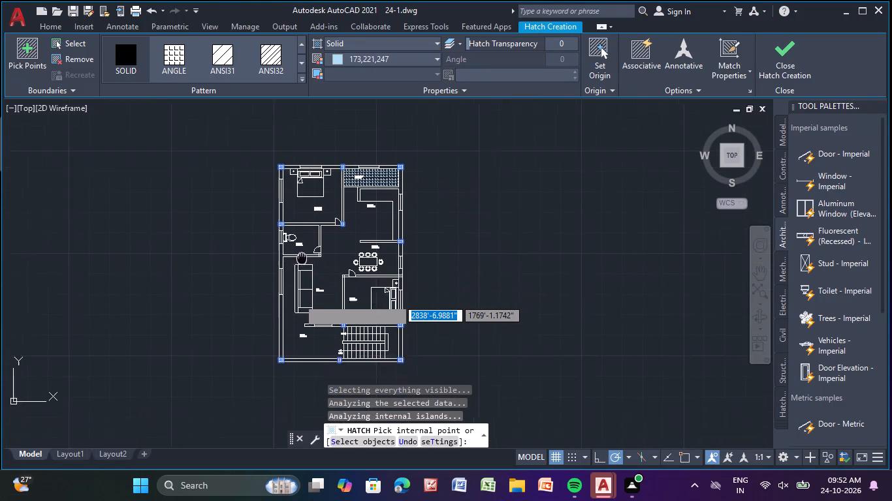
middle_drag(302, 257, 309, 234)
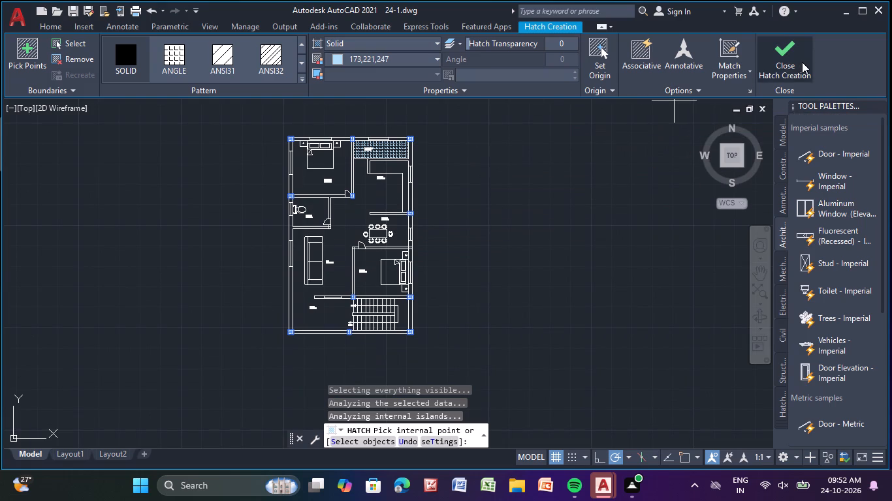
click(780, 47)
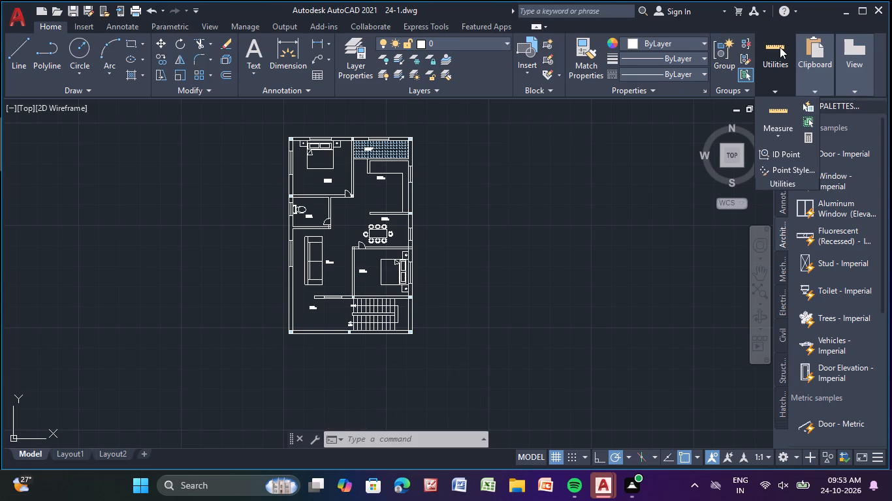
Hatch both strips of the HALL window in the left exterior wall with the Solid pattern in dark blue 34,52,110.
middle_drag(436, 225, 505, 258)
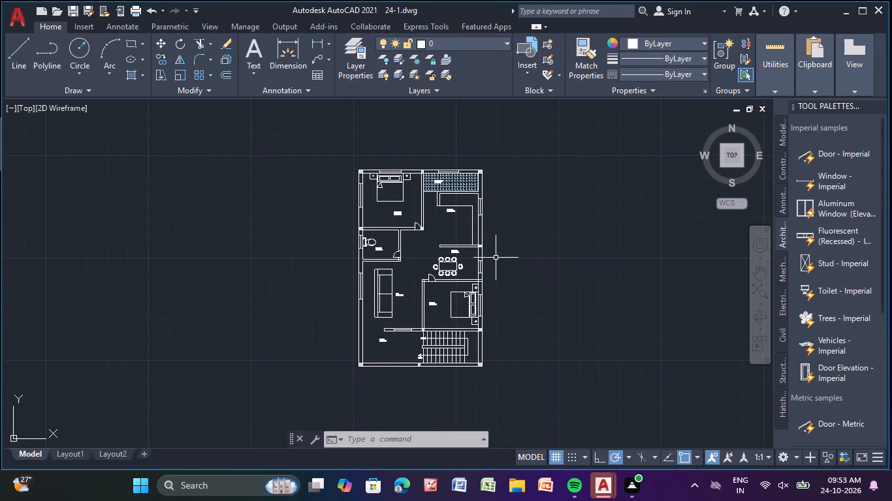
scroll(360, 386, up, 2)
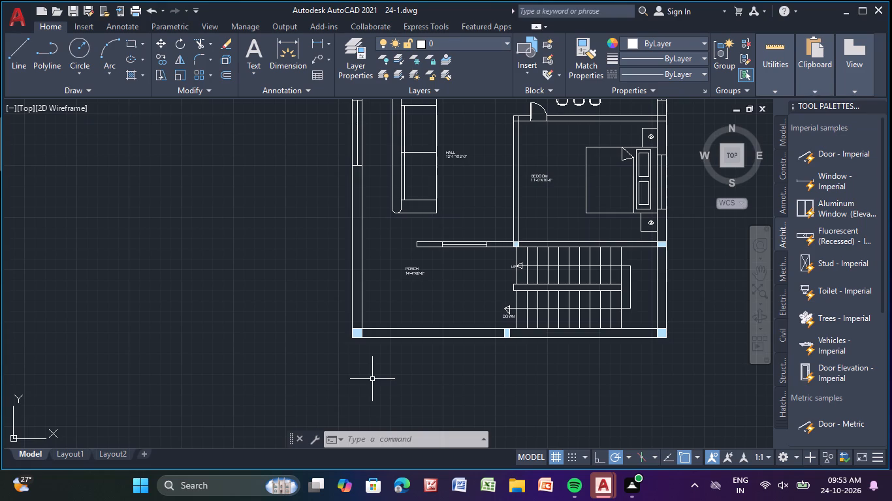
scroll(376, 375, up, 1)
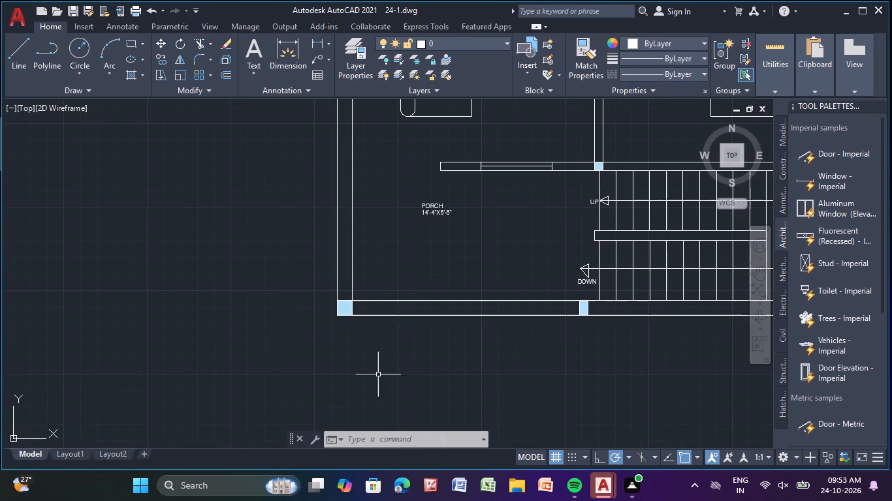
scroll(291, 184, down, 2)
middle_drag(283, 190, 259, 326)
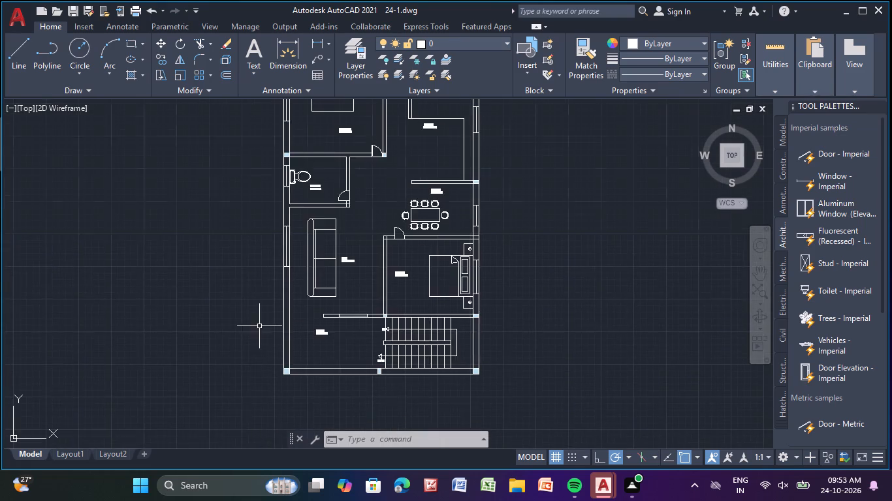
scroll(259, 326, up, 1)
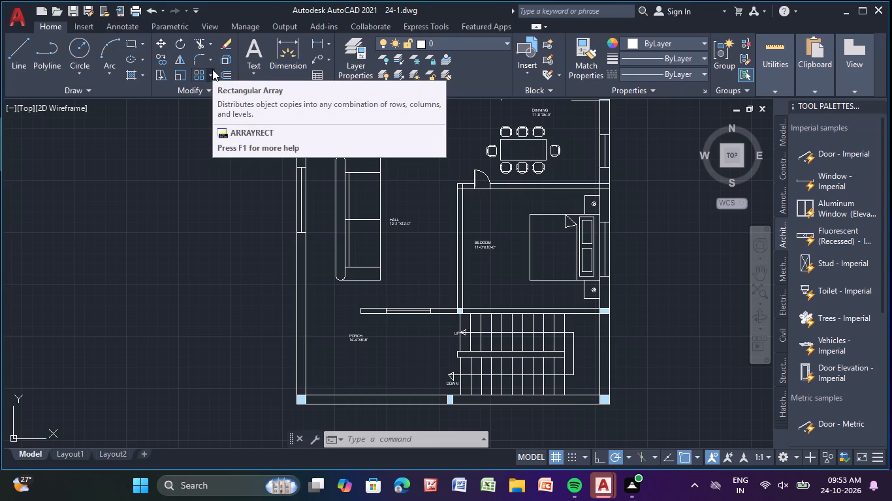
click(127, 71)
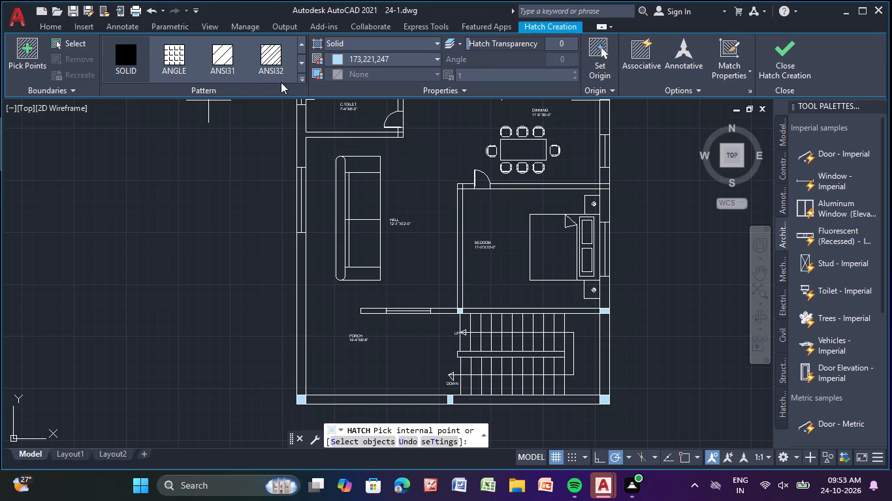
click(414, 55)
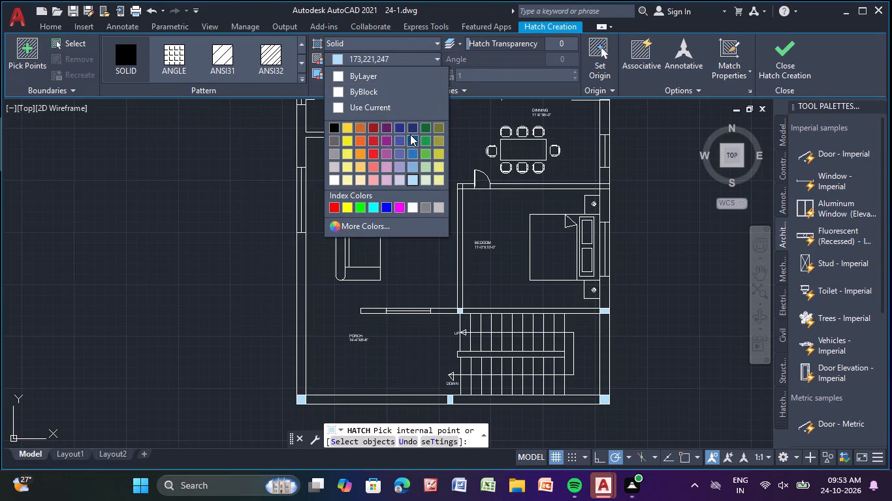
click(410, 128)
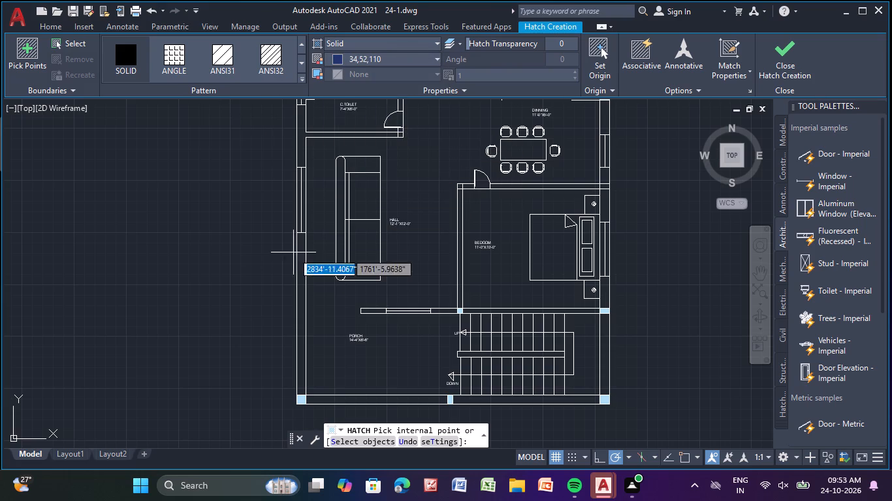
scroll(292, 189, up, 4)
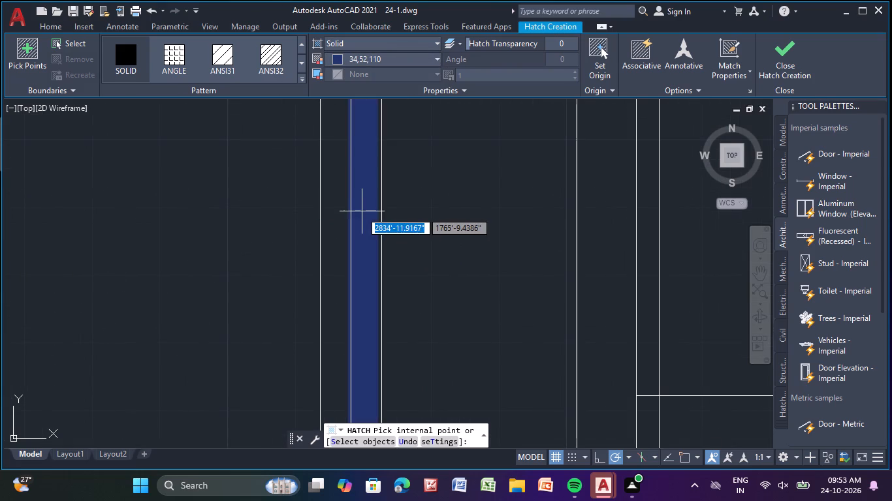
click(357, 213)
click(336, 237)
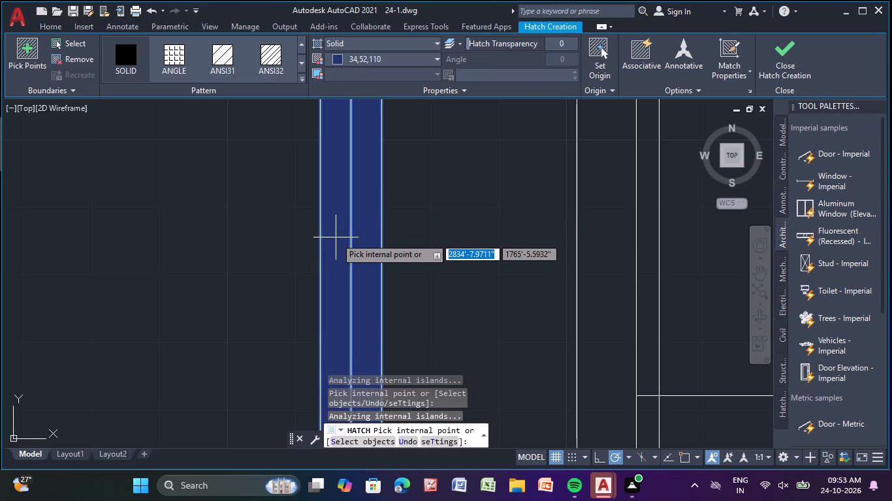
Fill both strips of the window between PORCH and HALL and of the BEDOOM's exterior window with the dark blue solid hatch.
scroll(351, 230, down, 4)
scroll(507, 226, down, 1)
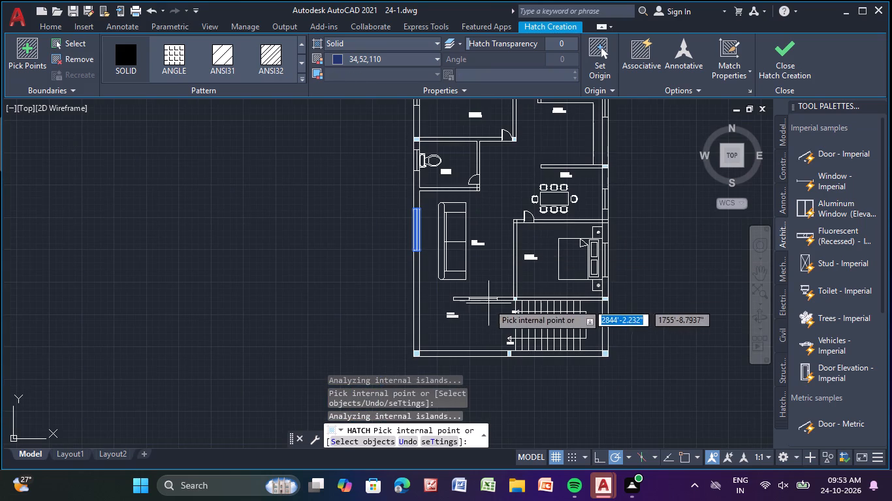
scroll(483, 302, up, 4)
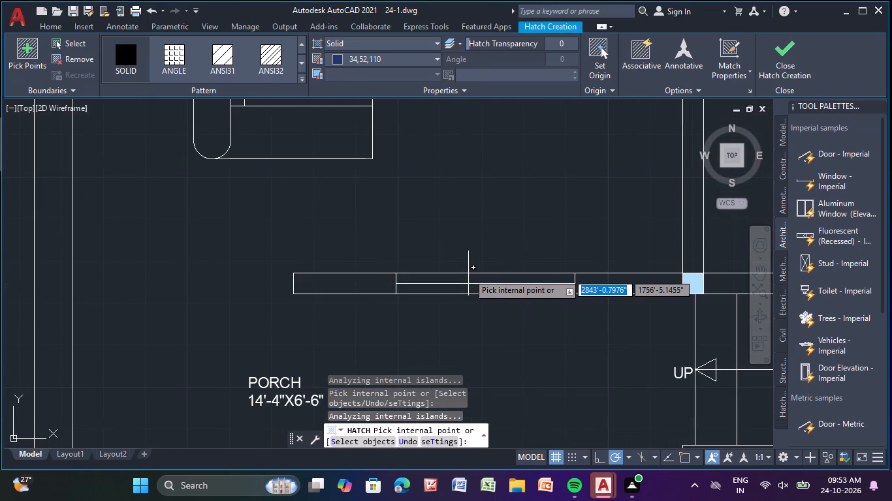
click(464, 274)
click(461, 290)
scroll(473, 277, down, 4)
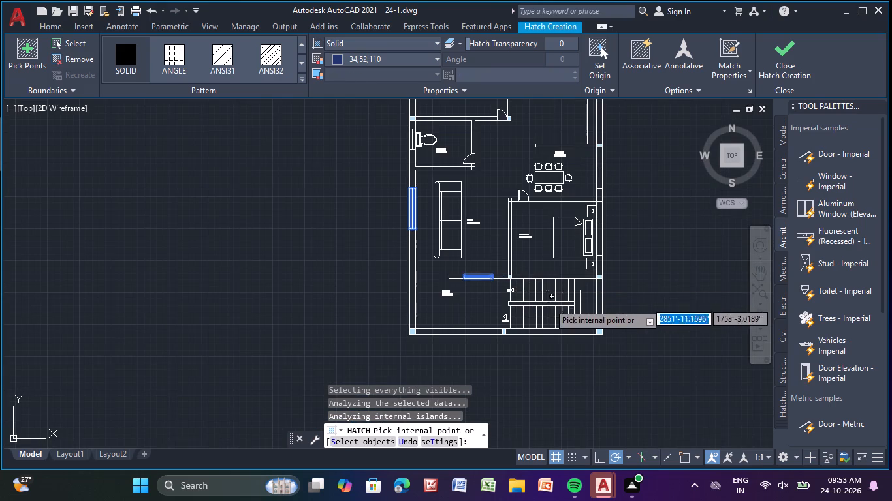
scroll(581, 226, up, 3)
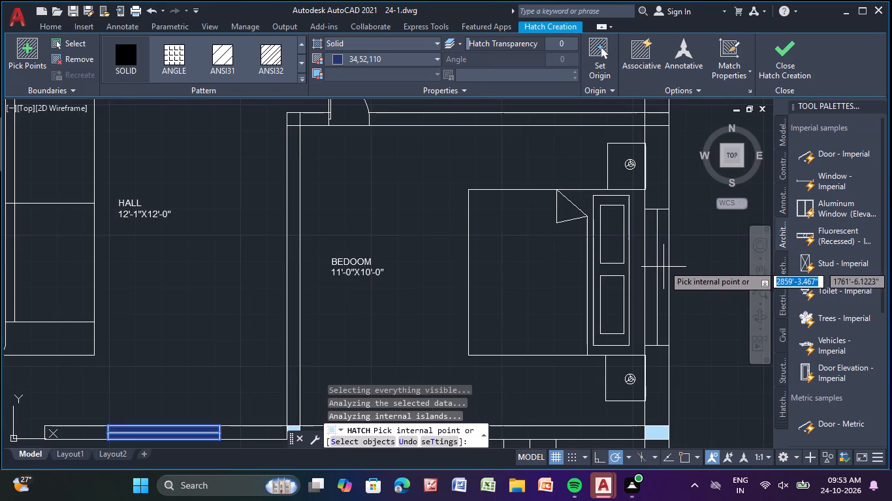
click(662, 261)
click(651, 269)
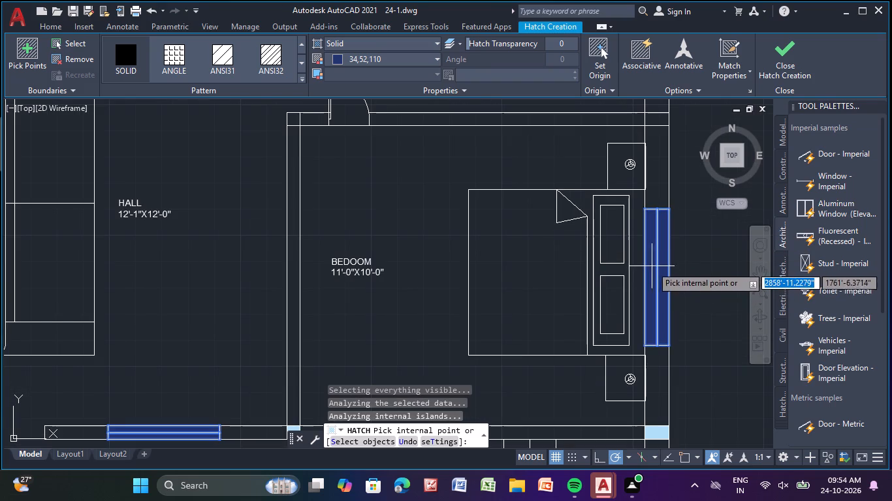
Fill both strips of the DINNING window and the KITCHEN window in the right exterior wall with the dark blue solid hatch.
scroll(652, 266, down, 2)
middle_drag(652, 266, 602, 334)
scroll(576, 217, up, 2)
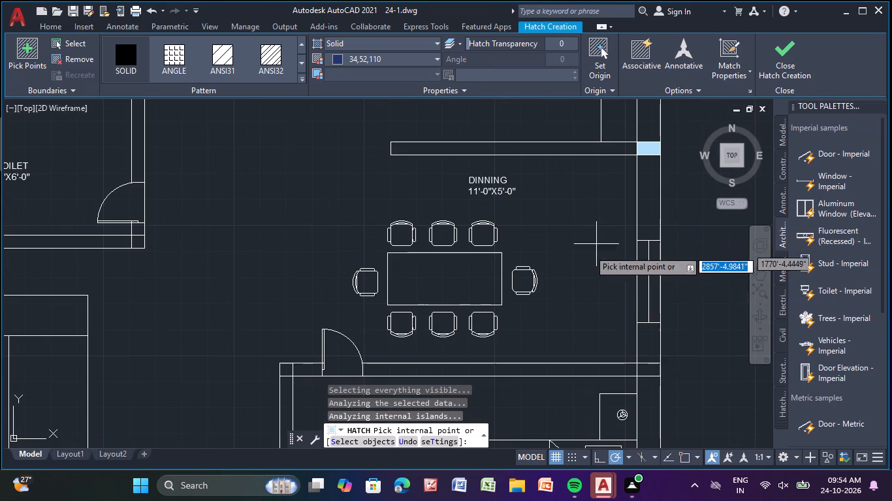
click(643, 278)
click(657, 269)
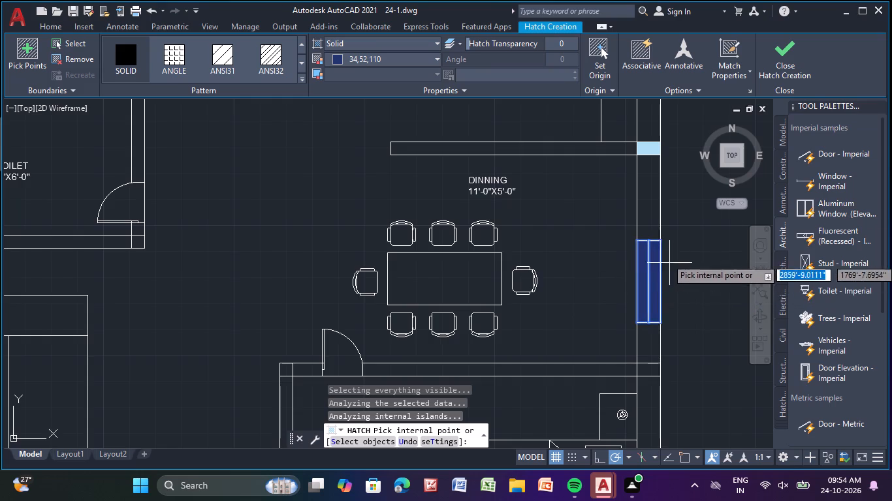
scroll(720, 221, down, 3)
middle_drag(720, 220, 479, 409)
middle_drag(474, 350, 468, 329)
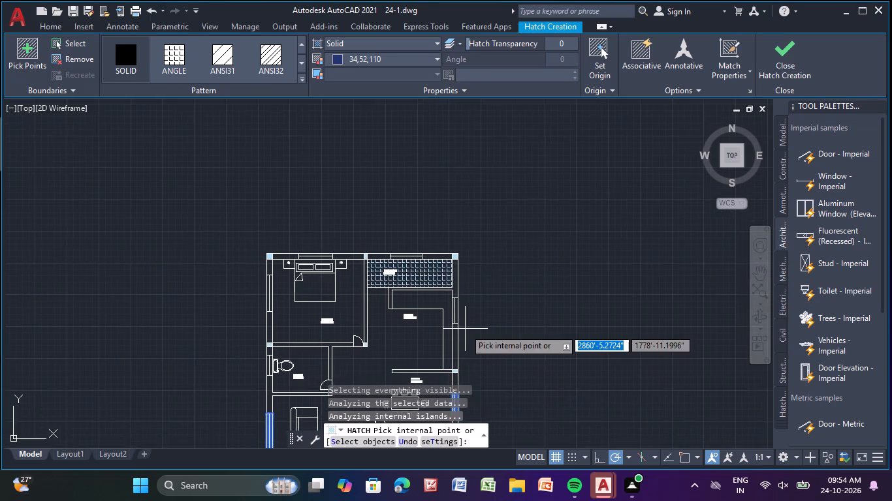
scroll(467, 329, up, 4)
click(392, 260)
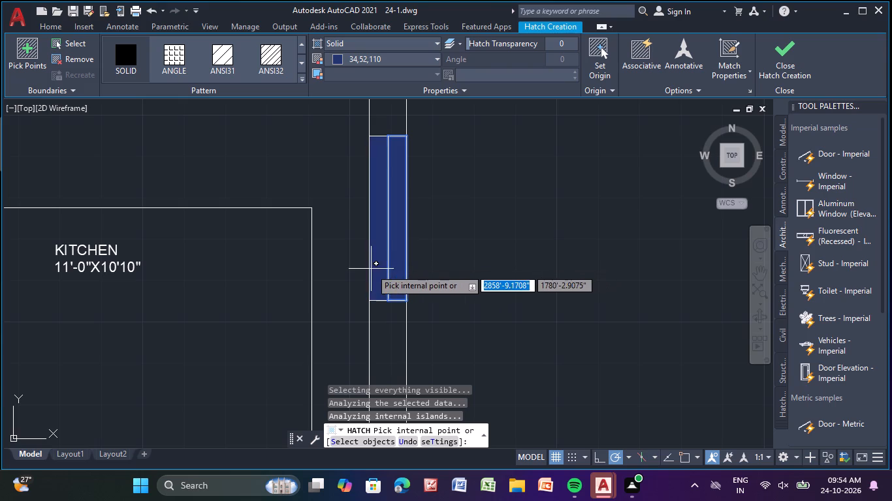
click(371, 269)
Fill both strips of the WASH AREA window and the BED ROOM window in the top exterior wall with the dark blue solid hatch.
scroll(449, 258, down, 2)
middle_drag(458, 260, 470, 357)
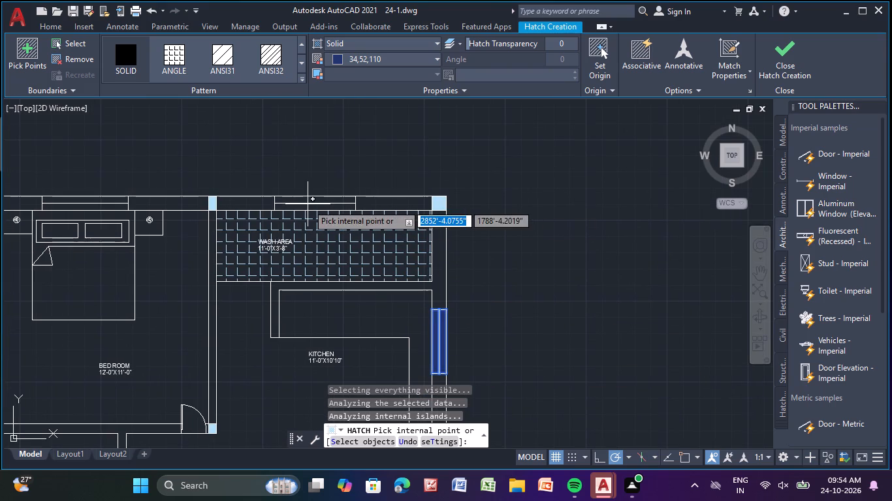
scroll(317, 200, up, 2)
click(317, 200)
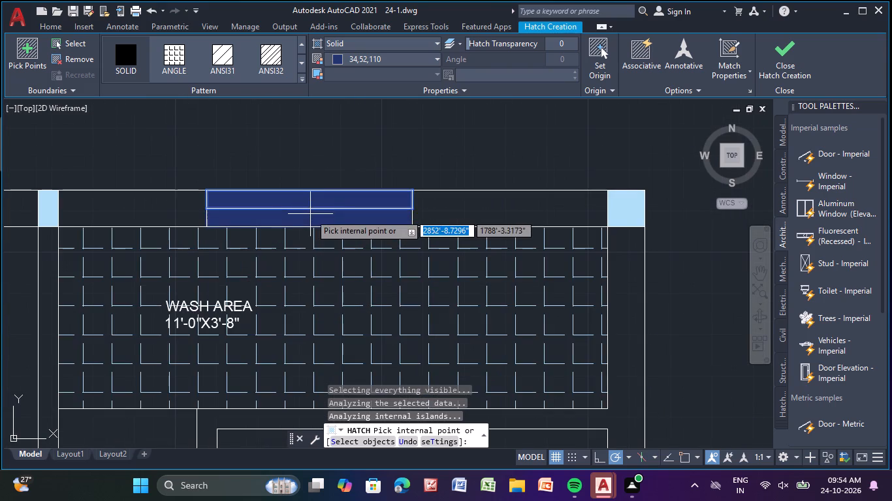
click(310, 214)
scroll(310, 215, down, 1)
middle_drag(311, 216, 718, 285)
scroll(718, 285, down, 1)
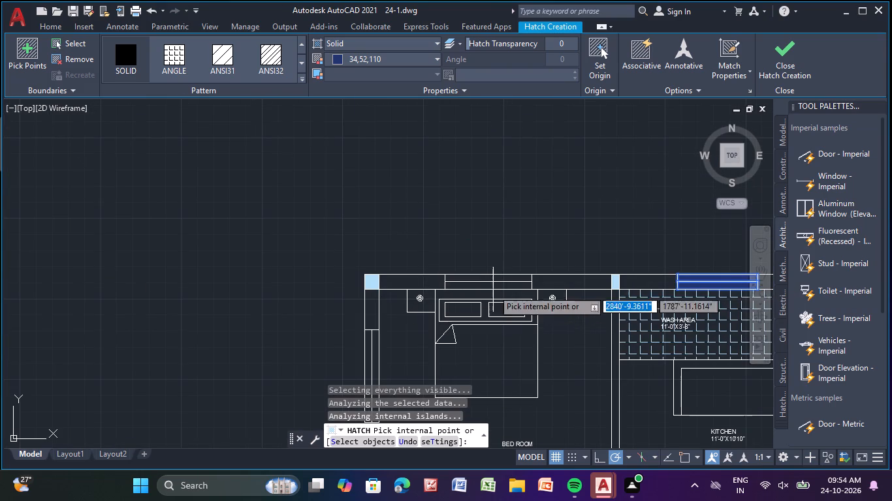
click(495, 277)
click(490, 288)
Fill both strips of the BED ROOM window in the left exterior wall with the dark blue solid hatch.
middle_drag(384, 306, 385, 303)
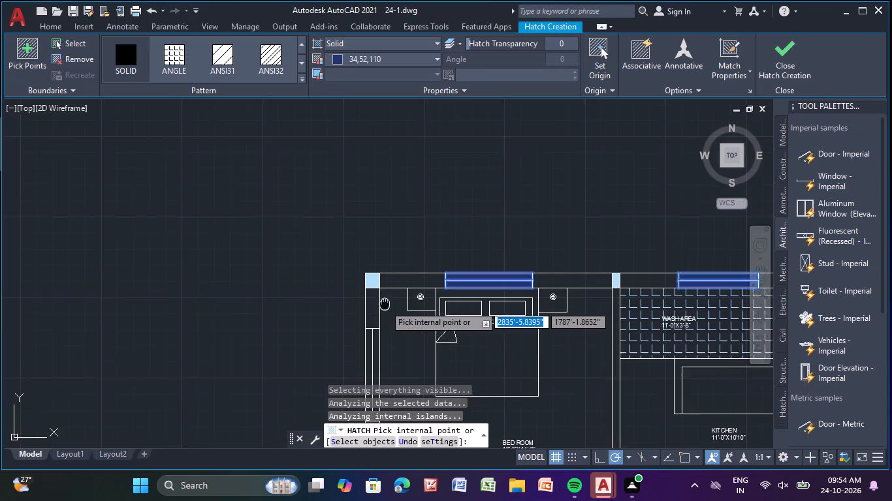
middle_drag(385, 303, 389, 264)
middle_drag(390, 297, 412, 181)
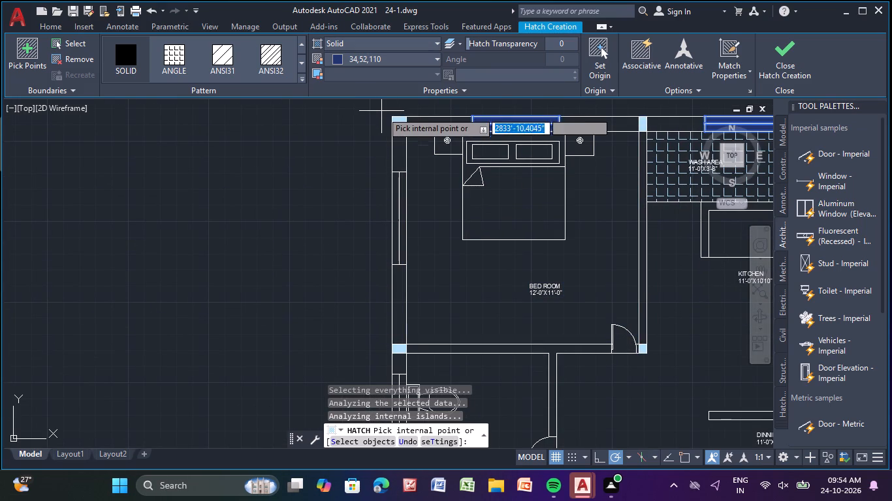
click(403, 215)
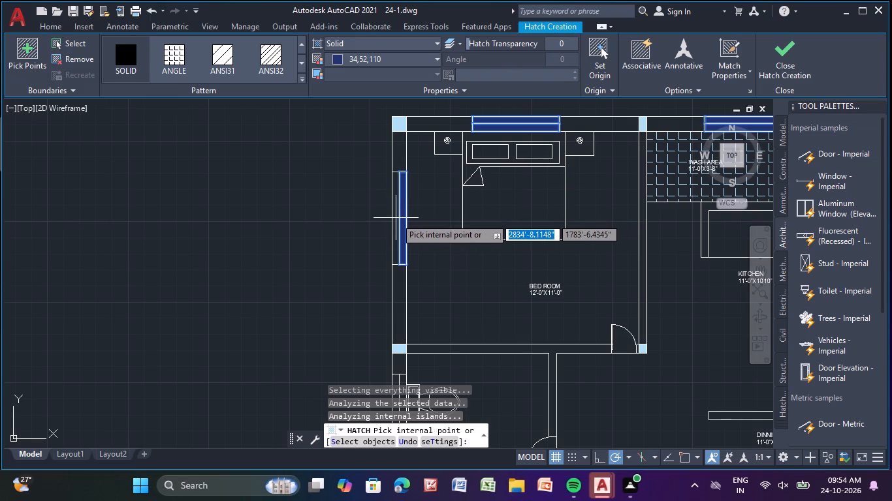
click(396, 218)
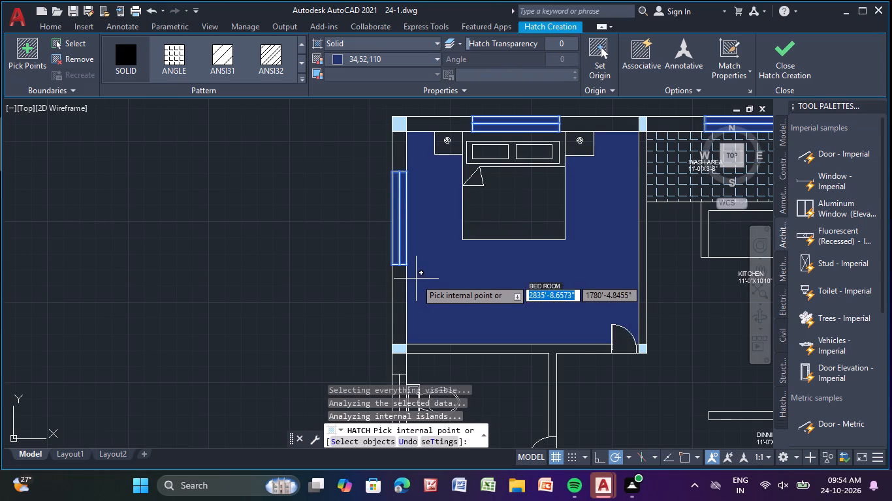
Fill both strips of the C.TOILET window in the left exterior wall with the dark blue solid hatch and finish the hatch.
scroll(416, 278, down, 3)
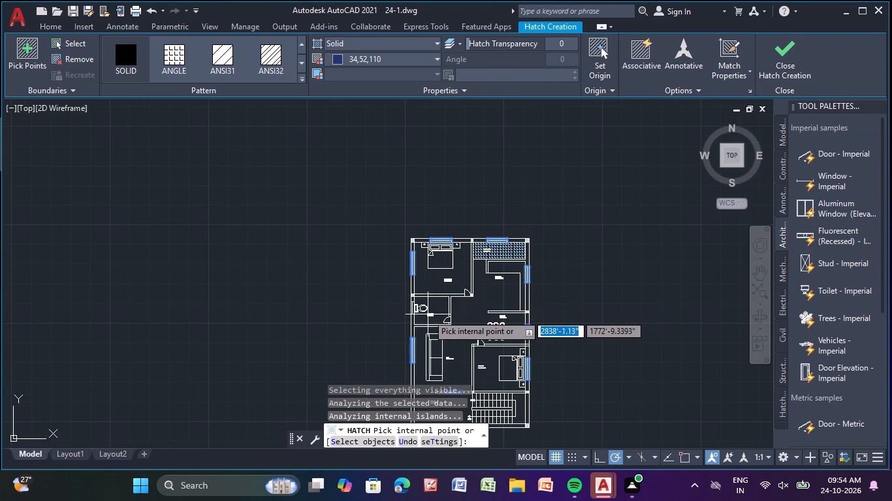
middle_drag(426, 315, 392, 286)
scroll(389, 286, up, 5)
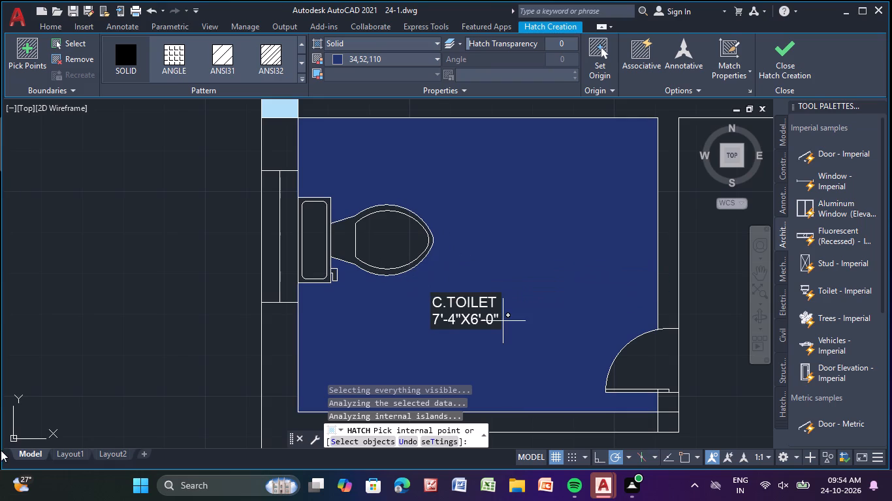
click(272, 245)
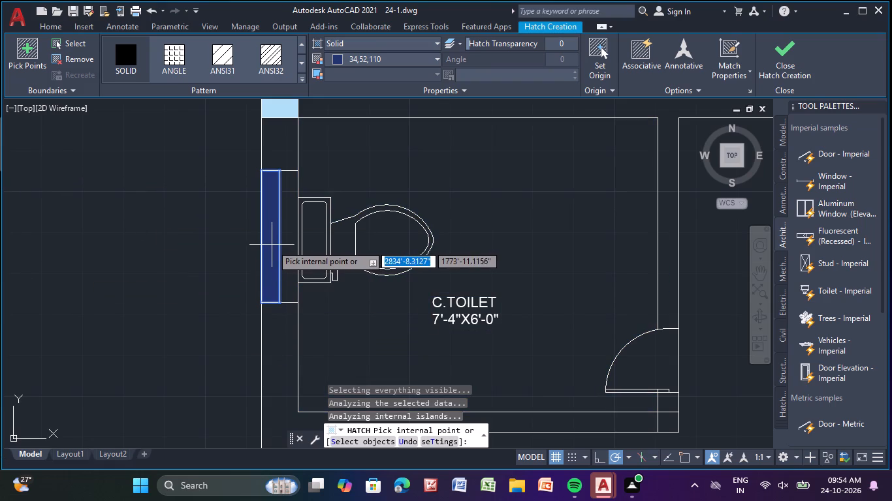
click(293, 247)
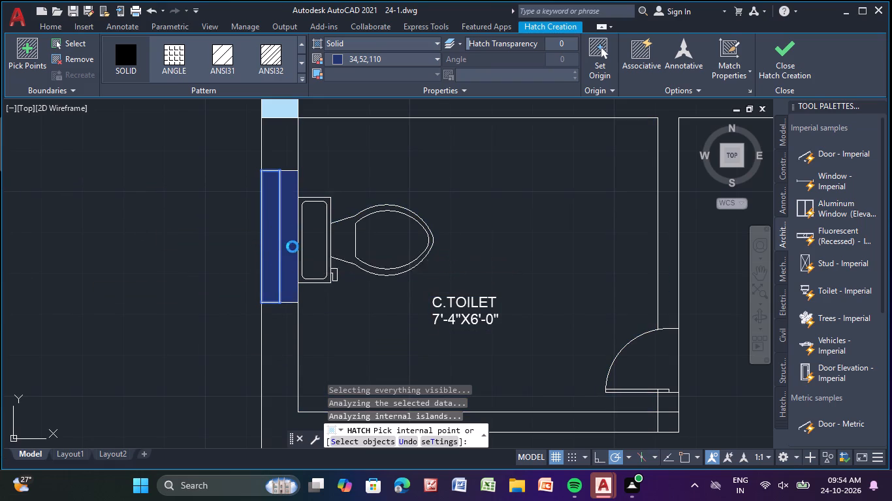
scroll(289, 245, up, 1)
scroll(287, 242, down, 5)
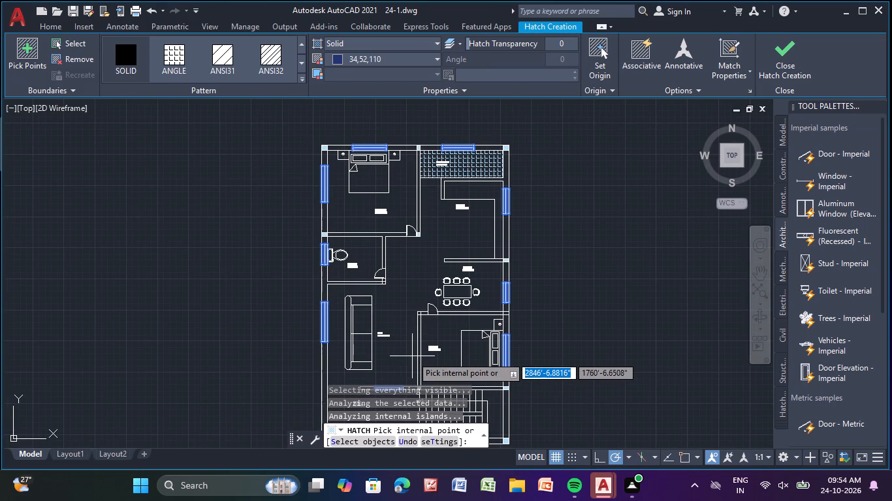
middle_drag(411, 353, 445, 205)
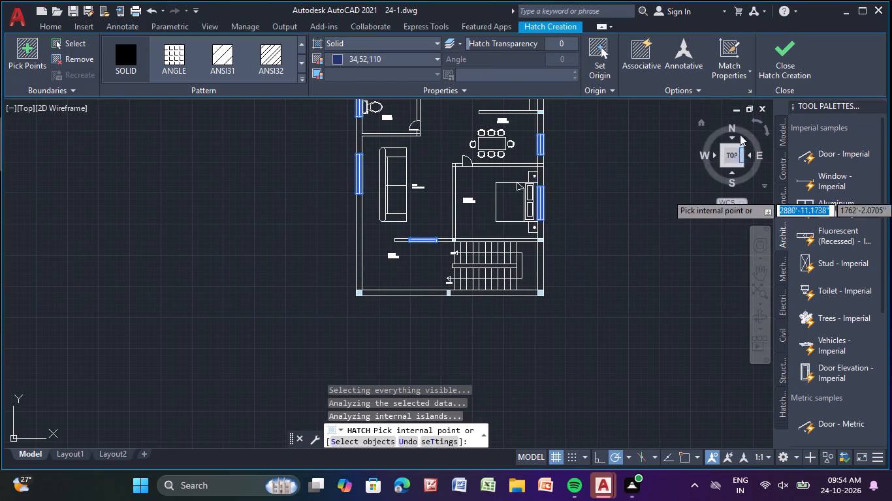
click(790, 52)
right_click(790, 52)
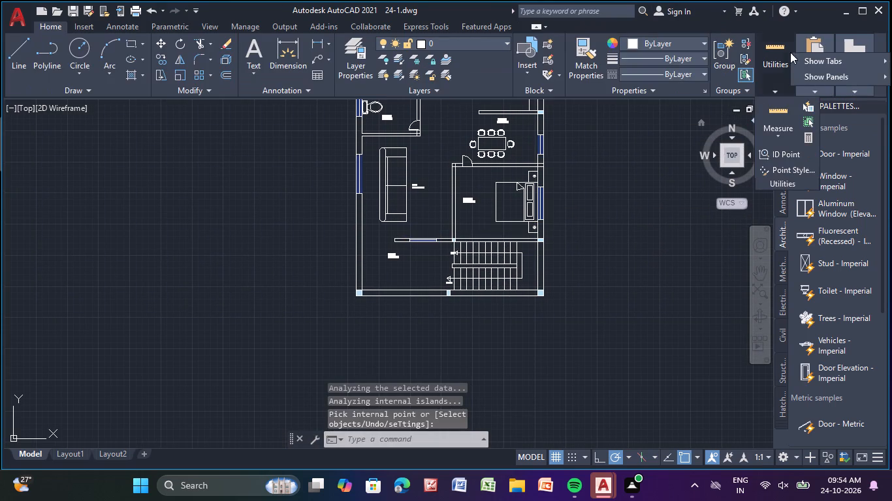
Examine the whole floor plan to check the hatched columns and windows.
scroll(578, 190, down, 2)
middle_drag(578, 190, 523, 285)
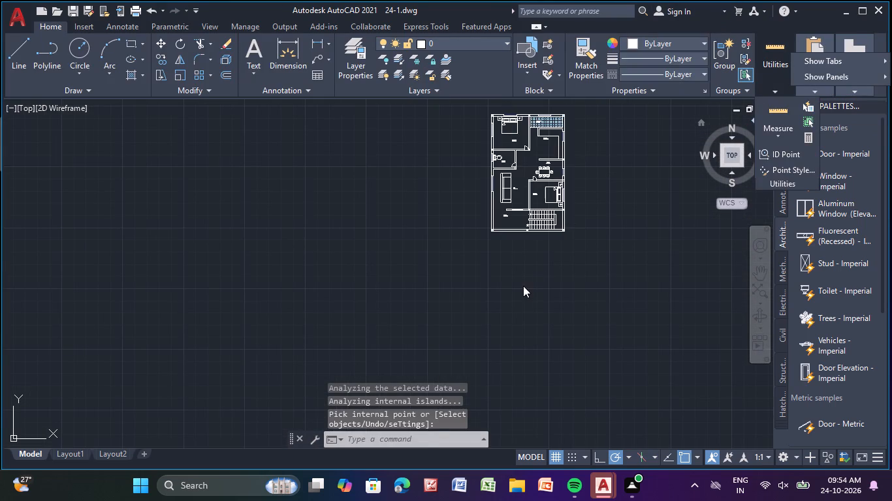
middle_drag(523, 285, 361, 427)
scroll(308, 439, up, 1)
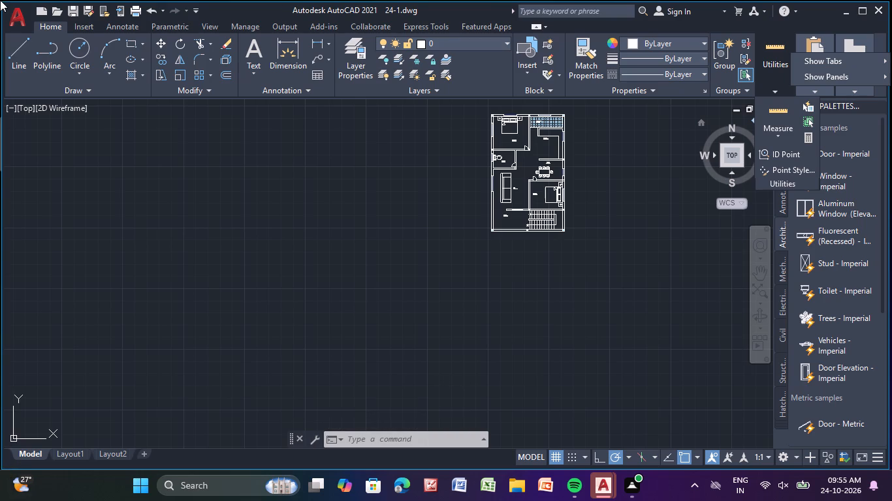
middle_drag(601, 211, 353, 230)
middle_drag(459, 227, 370, 354)
scroll(509, 260, down, 1)
middle_drag(535, 265, 377, 406)
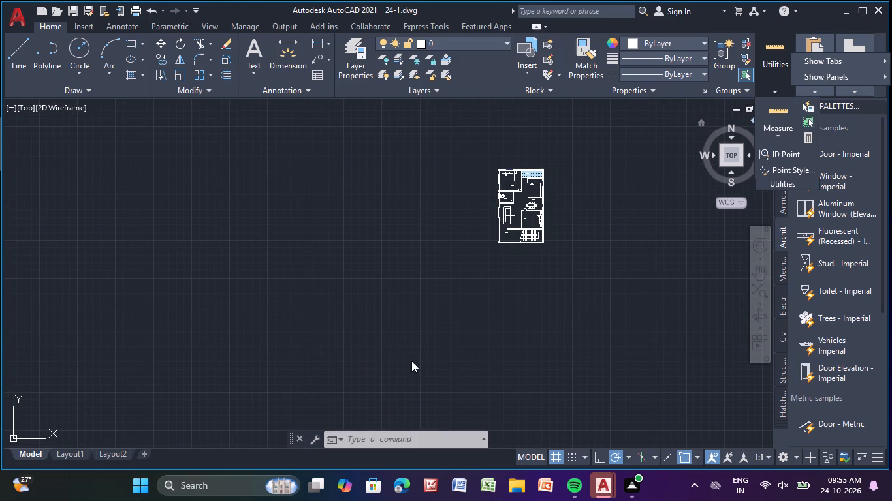
scroll(539, 205, up, 4)
middle_drag(538, 204, 334, 322)
scroll(324, 280, down, 3)
middle_drag(511, 189, 370, 352)
middle_drag(345, 324, 365, 280)
scroll(365, 280, up, 3)
scroll(365, 280, down, 1)
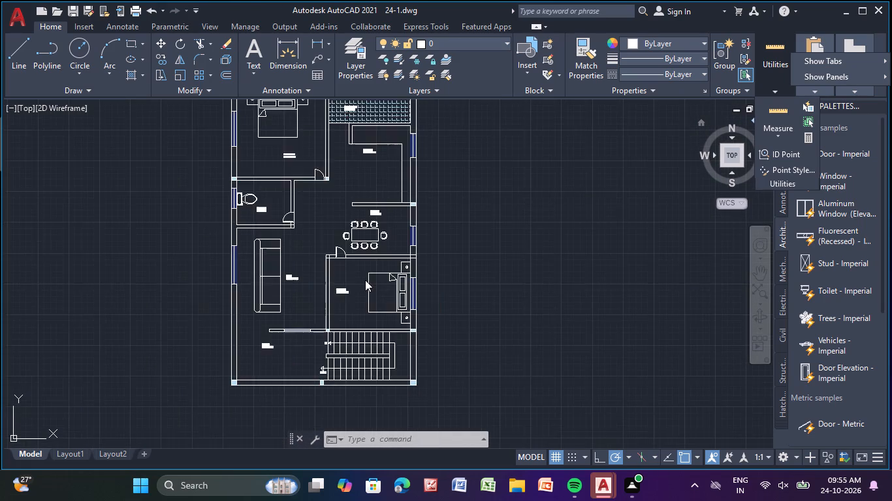
scroll(365, 280, down, 2)
middle_drag(365, 280, 535, 257)
scroll(528, 259, down, 1)
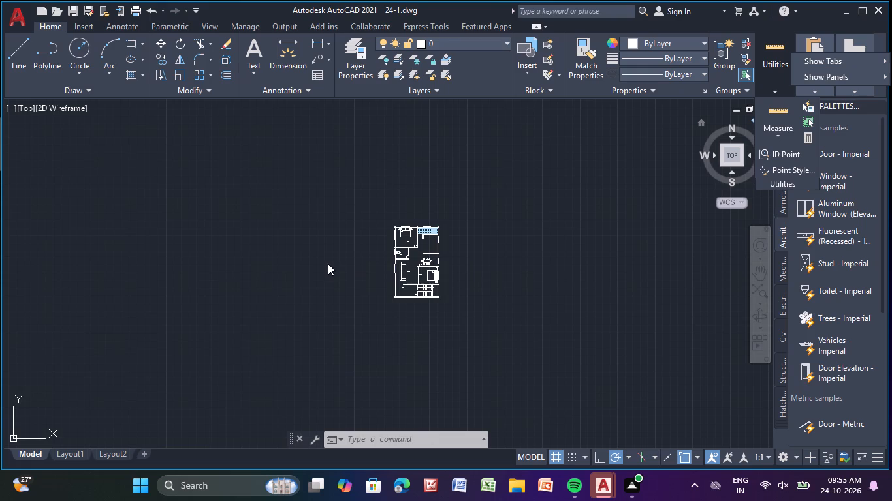
middle_drag(328, 264, 412, 234)
scroll(400, 259, up, 3)
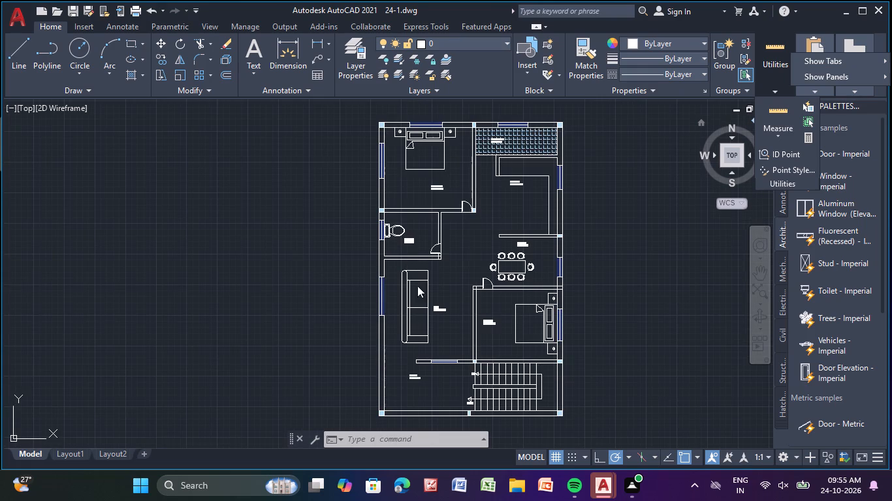